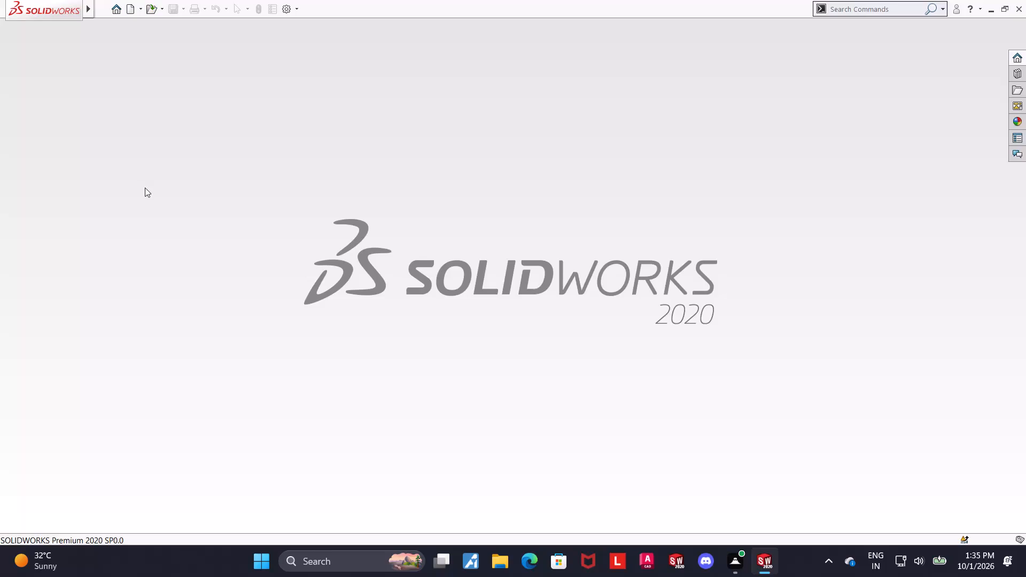
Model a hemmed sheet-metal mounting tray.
Create a new part document.
left_click(132, 11)
left_click(270, 274)
double_click(267, 272)
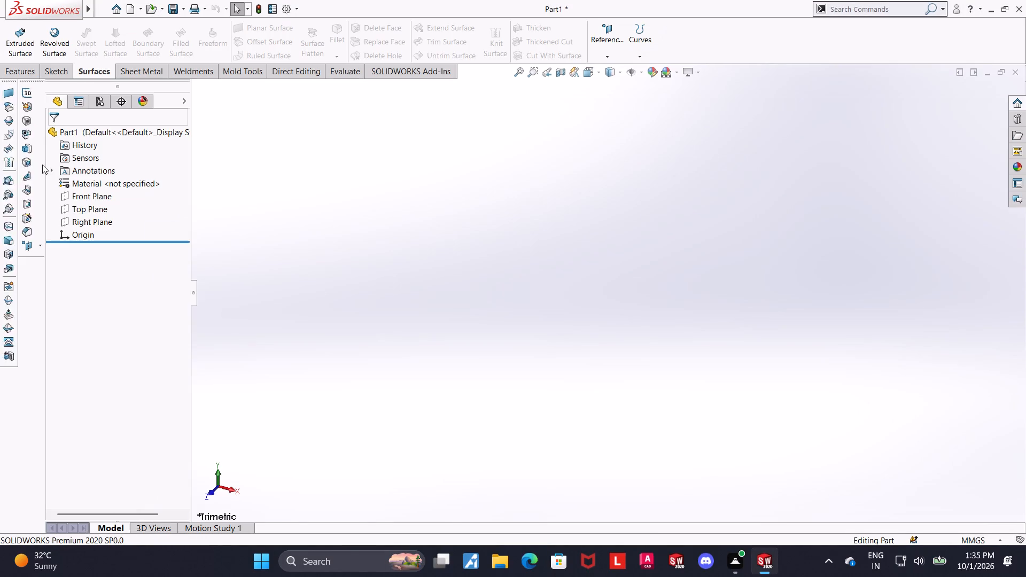
Sketch a center rectangle about 203 mm wide on the Top Plane, centred on the origin.
left_click(77, 204)
left_click(83, 191)
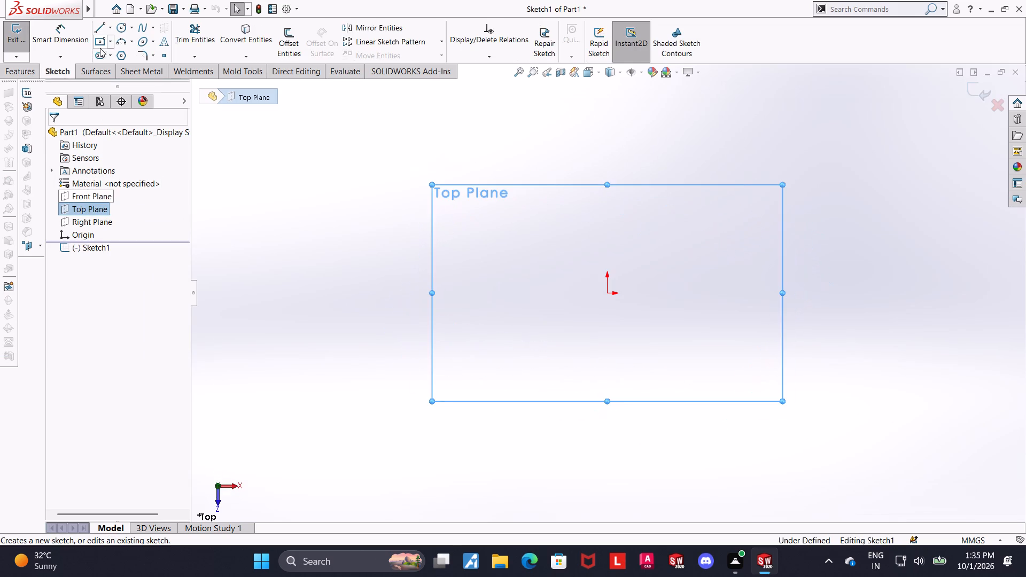
left_click(98, 40)
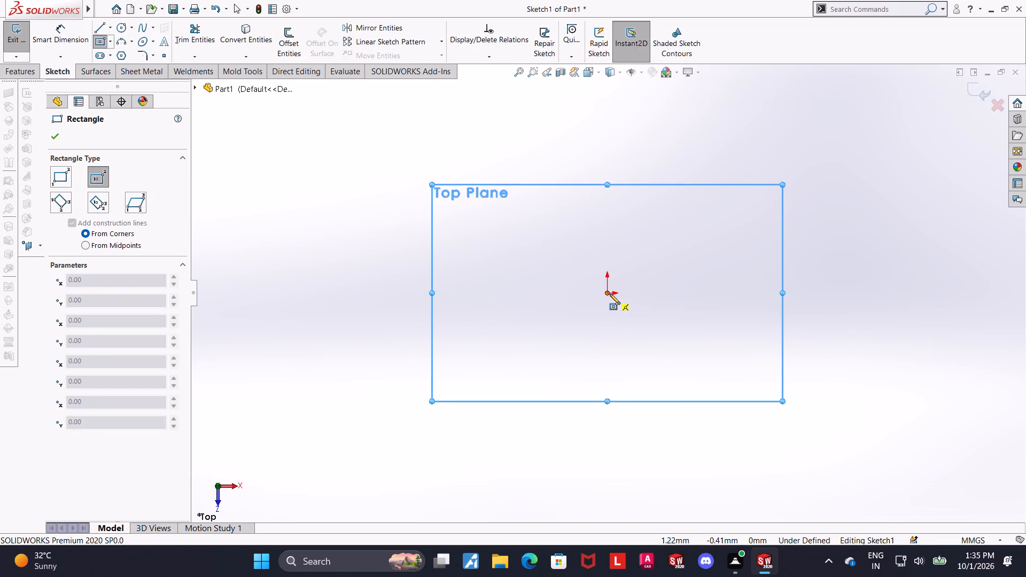
left_click(609, 293)
left_click(807, 159)
key("Escape")
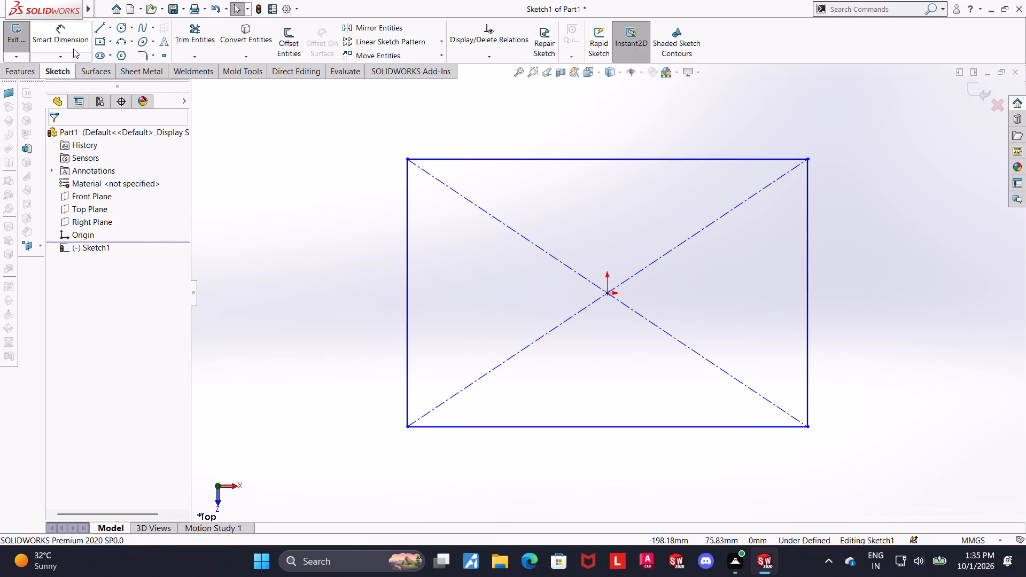
Dimension the rectangle's horizontal side to 500 mm.
left_click(73, 49)
left_click(532, 161)
left_click(532, 145)
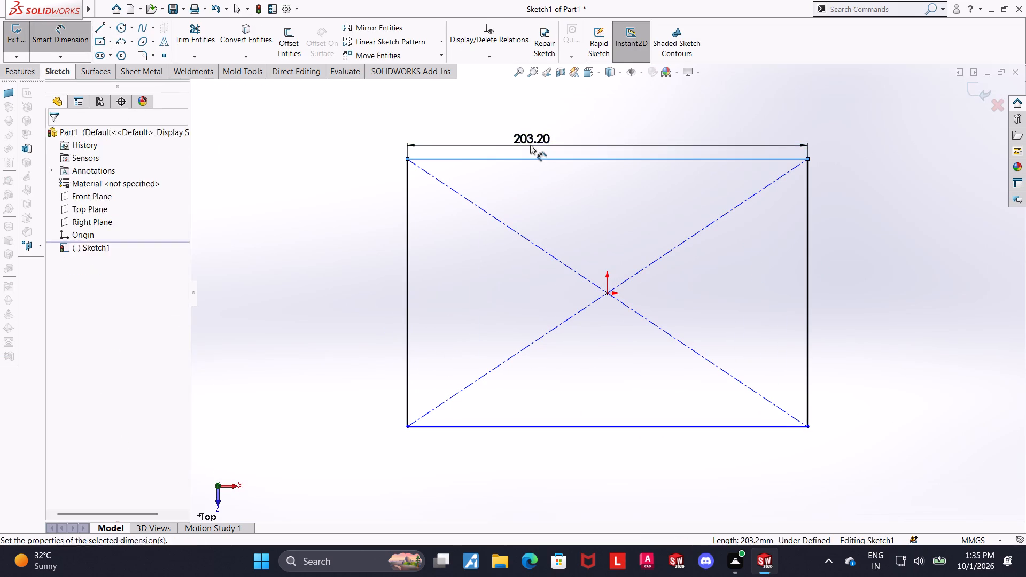
type("500")
key("Return")
key("Escape")
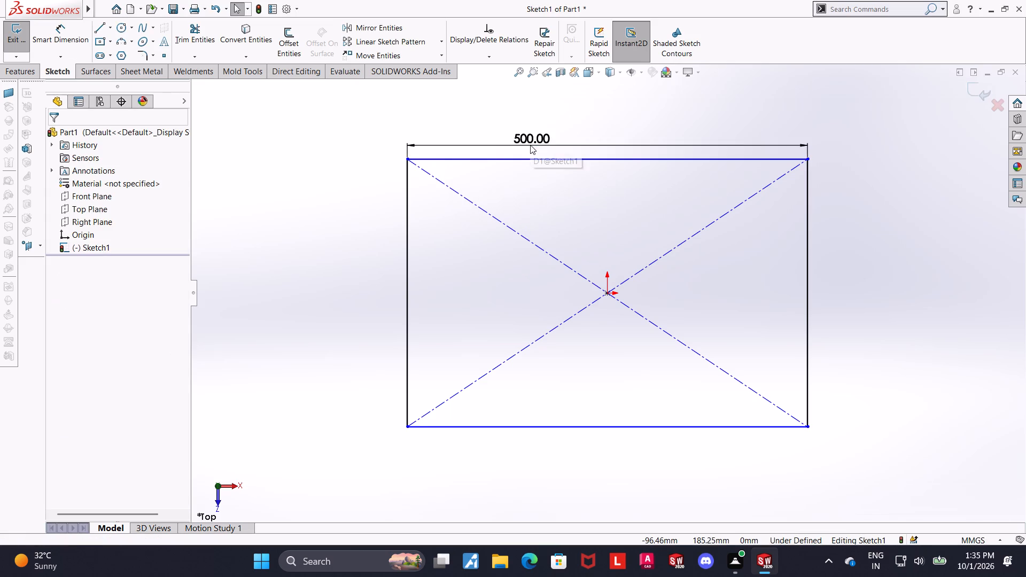
Dimension the rectangle's vertical side to 200 mm and exit the sketch.
left_click(48, 35)
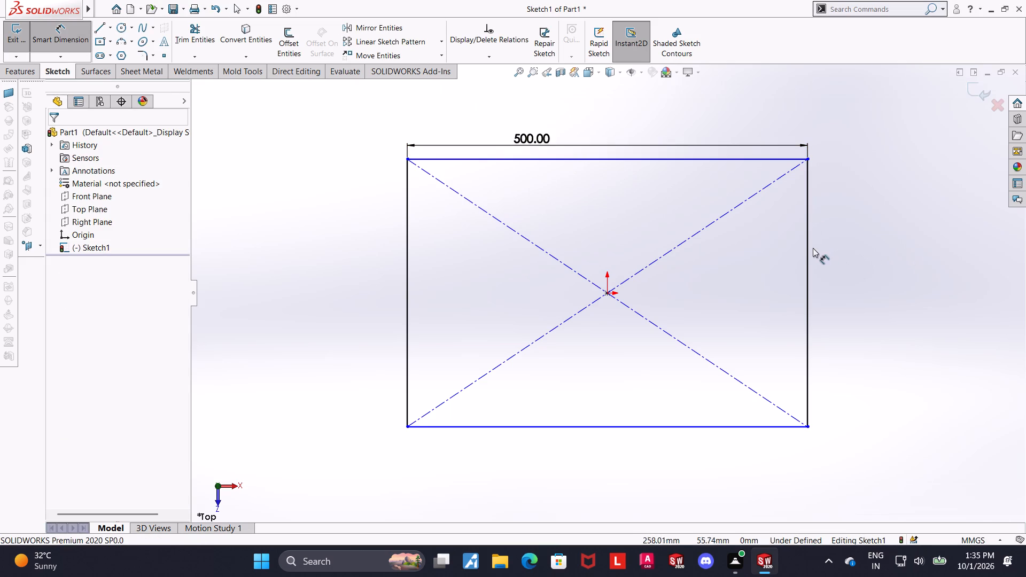
left_click(808, 244)
left_click(875, 241)
type("200")
key("Return")
key("Escape")
key("Escape")
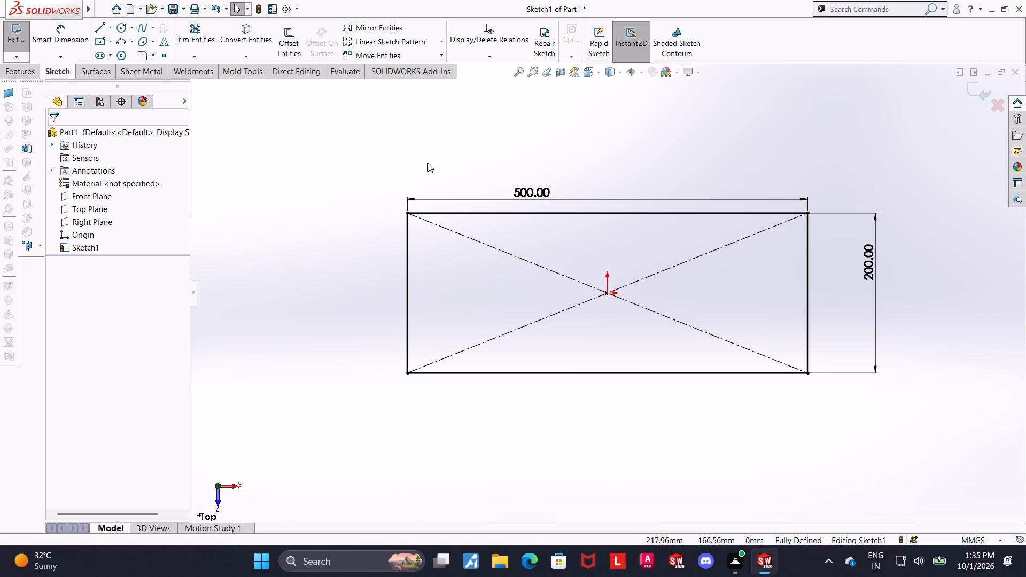
key("Escape")
left_click(982, 96)
Create a sheet metal base flange from the rectangle sketch with a thickness of 2 mm.
middle_click_drag(733, 216, 719, 160)
middle_click_drag(825, 388, 801, 370)
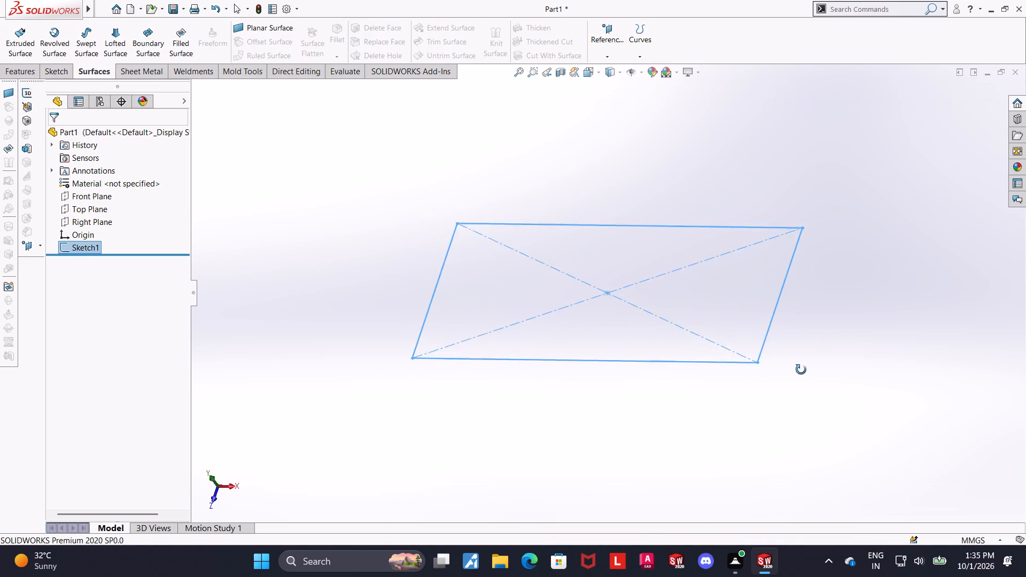
middle_click_drag(801, 370, 802, 332)
middle_click_drag(434, 322, 488, 302)
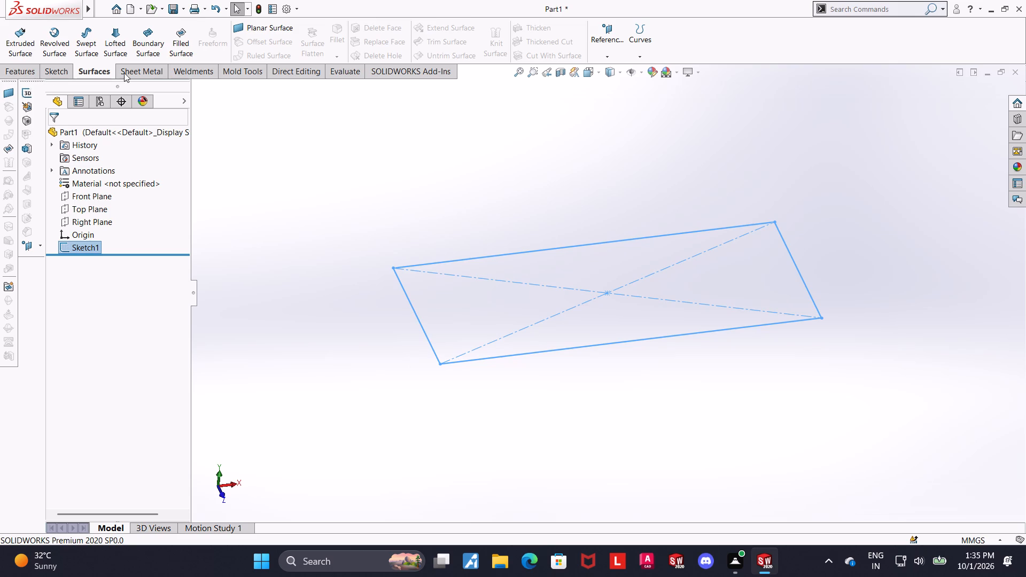
left_click(144, 72)
left_click(22, 40)
middle_click_drag(503, 231, 477, 232)
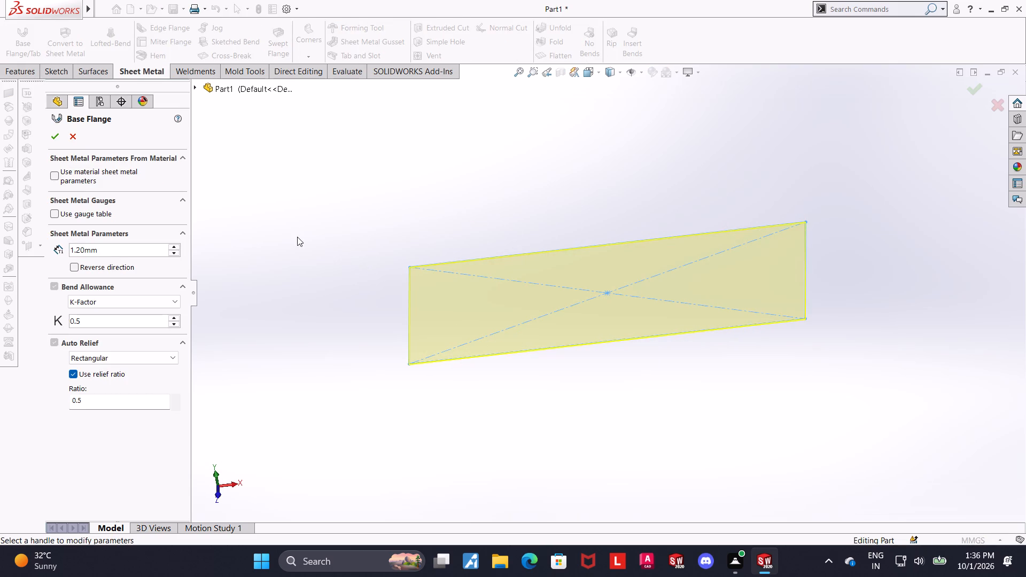
left_click_drag(129, 244, 0, 240)
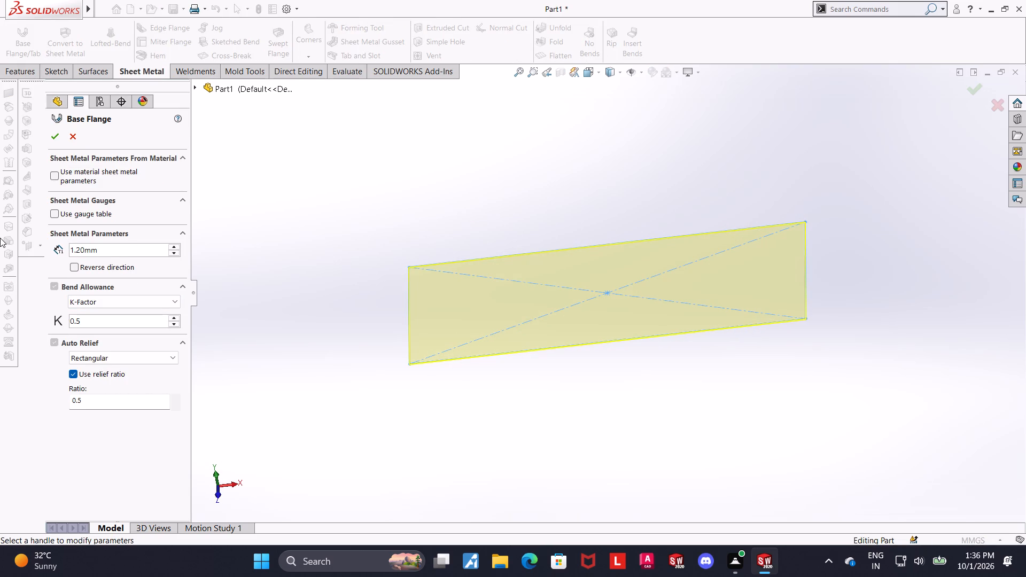
left_click_drag(152, 248, 0, 251)
key("2")
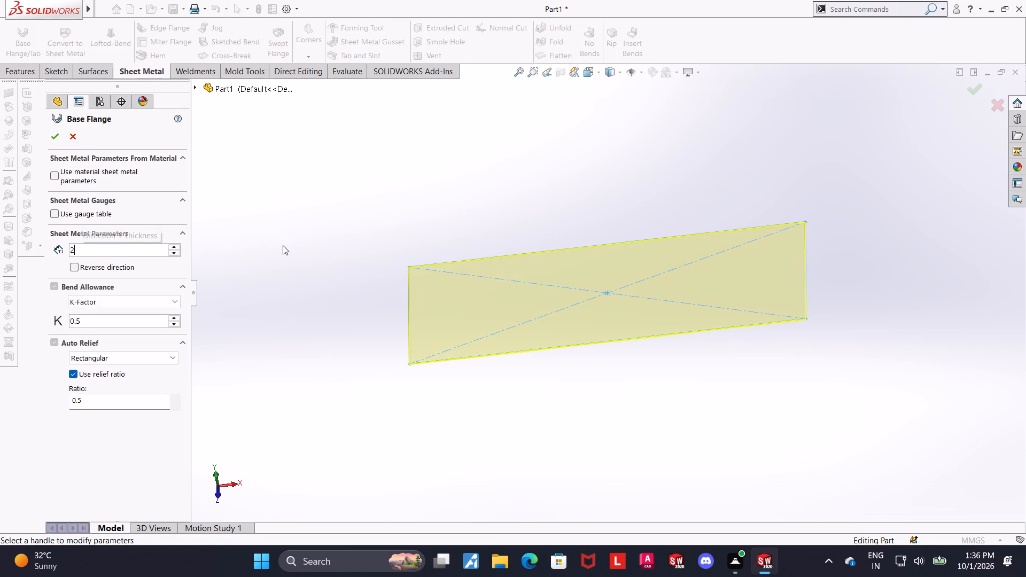
key("Return")
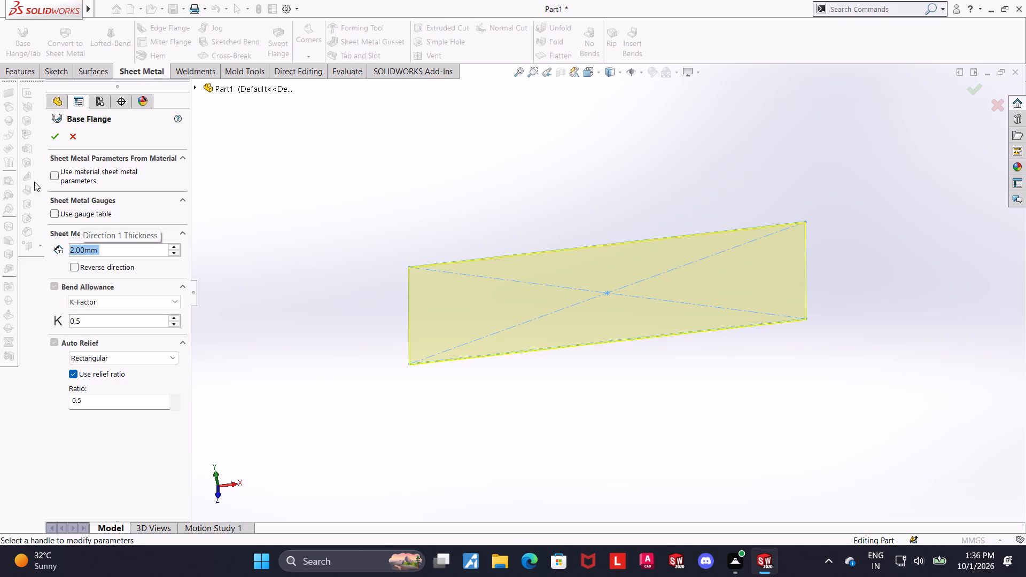
left_click(59, 139)
Place an upward 90-degree edge flange about 128 mm long on the plate's rear 500 mm edge and show it in the Right view.
middle_click_drag(741, 240, 731, 241)
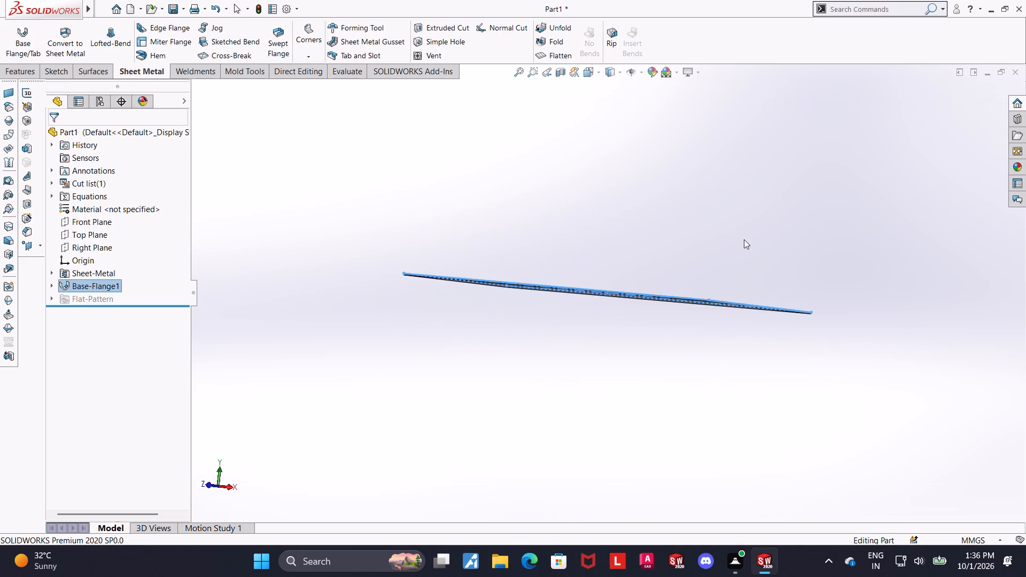
left_click(749, 230)
middle_click_drag(798, 259, 815, 317)
scroll(829, 259, "down", 3)
middle_click_drag(821, 271, 759, 293)
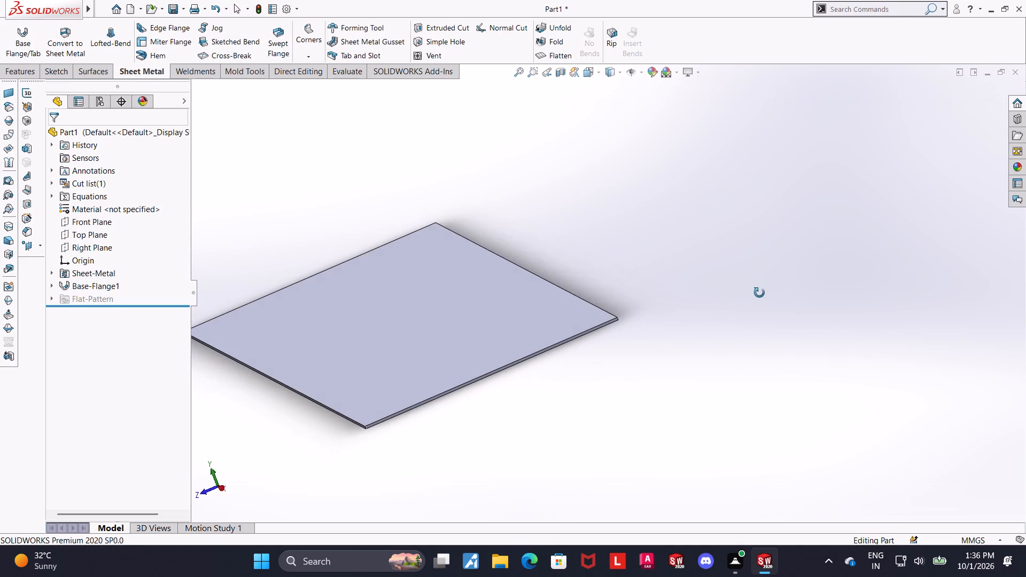
middle_click_drag(759, 293, 759, 299)
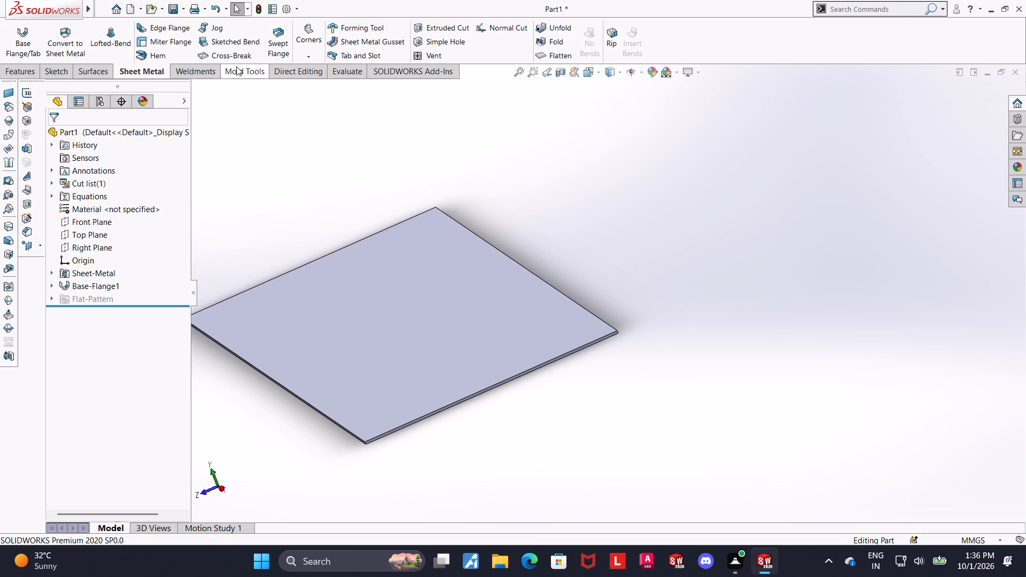
left_click(141, 33)
middle_click_drag(647, 235, 684, 177)
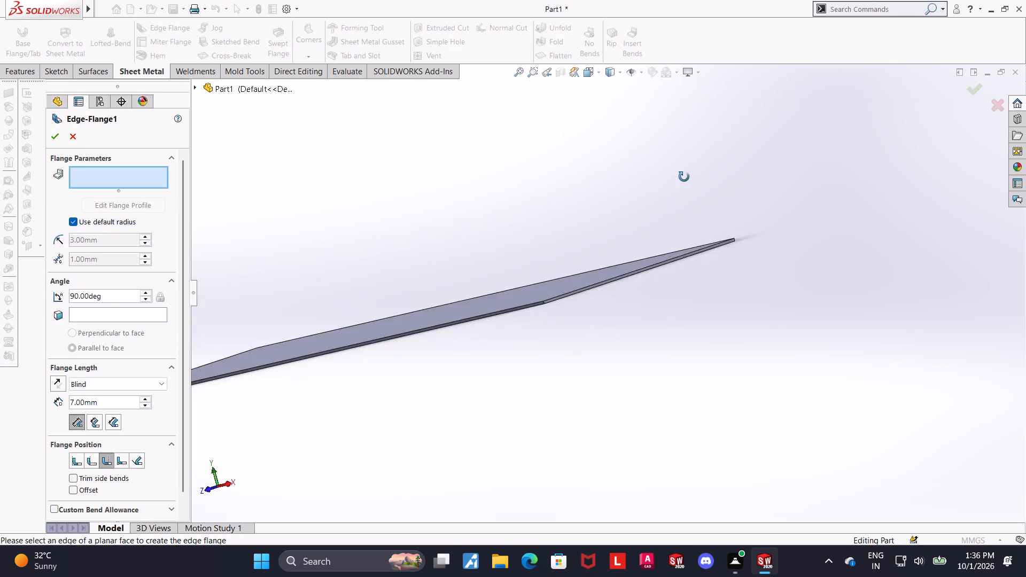
middle_click_drag(684, 177, 747, 267)
scroll(734, 265, "up", 4)
middle_click_drag(698, 230, 645, 292)
scroll(564, 198, "down", 3)
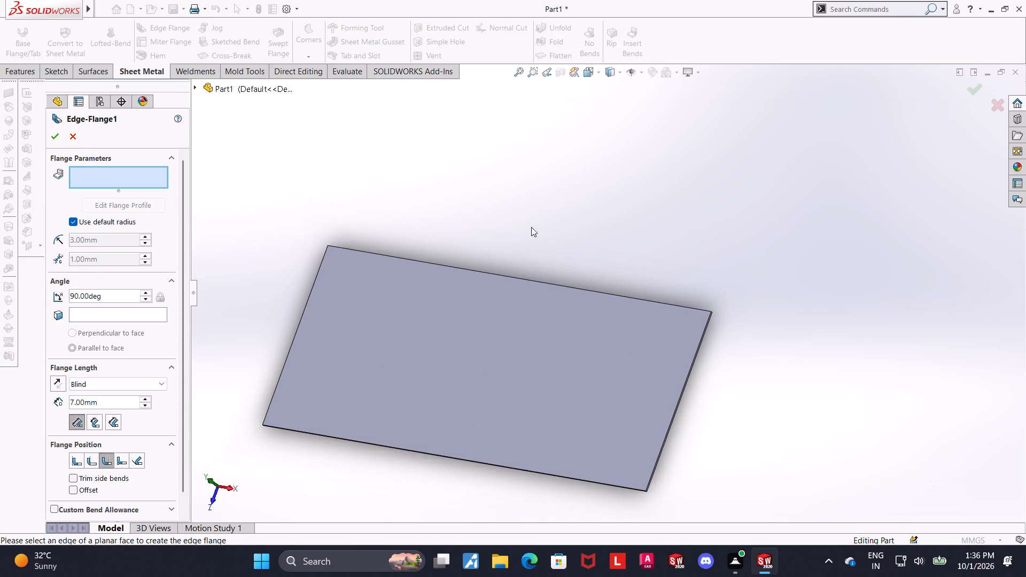
left_click(503, 298)
left_click(411, 270)
middle_click_drag(804, 276, 823, 169)
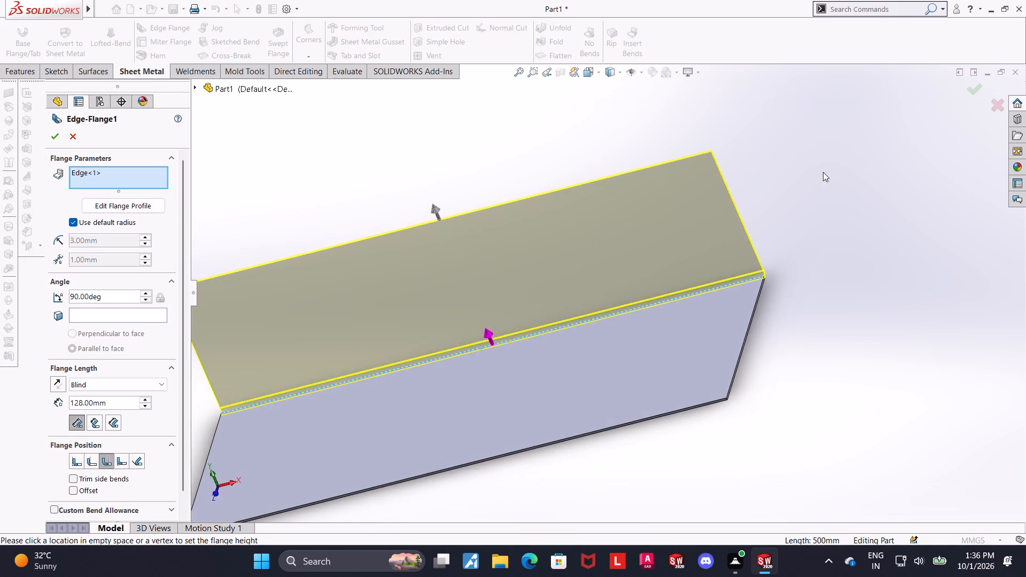
middle_click_drag(797, 217, 710, 277)
scroll(680, 233, "down", 2)
middle_click_drag(701, 247, 690, 308)
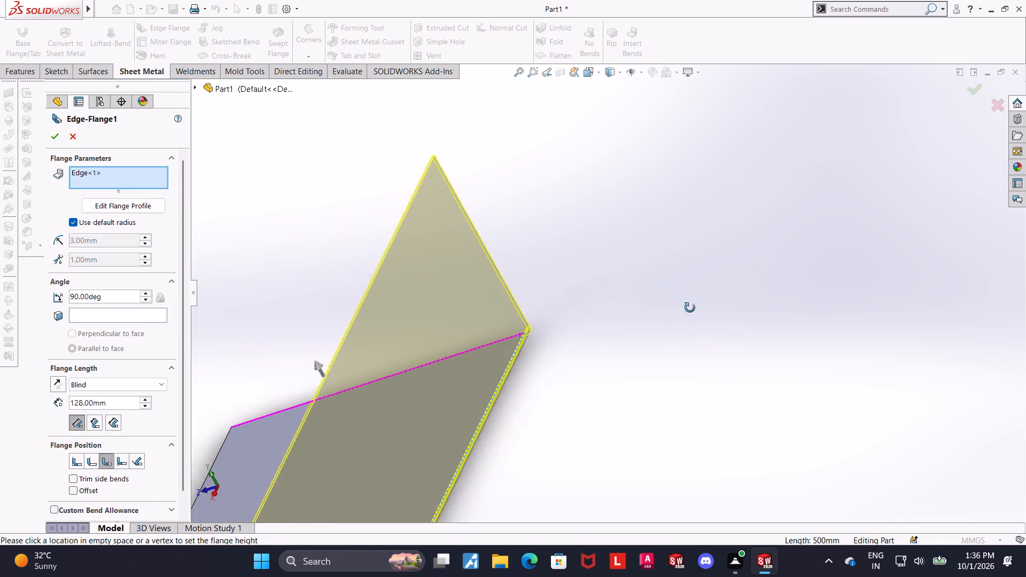
middle_click_drag(690, 308, 697, 295)
scroll(697, 295, "up", 4)
scroll(604, 304, "down", 1)
middle_click_drag(594, 302, 618, 290)
scroll(618, 288, "up", 2)
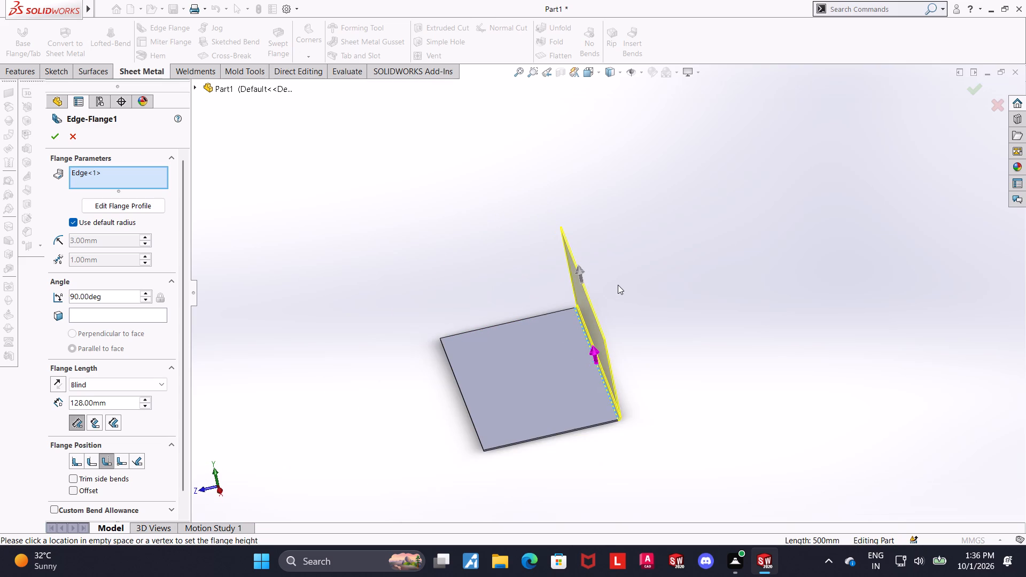
left_click(590, 78)
left_click(459, 435)
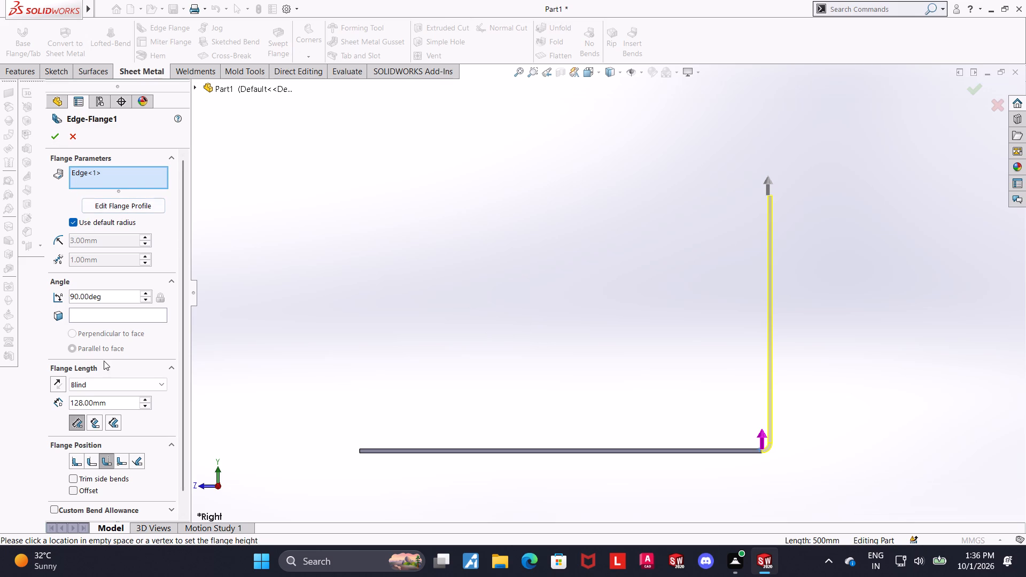
Set the flange length to 30 mm from the inner virtual sharp with a custom 2 mm bend radius, and accept the flange.
left_click_drag(125, 406, 12, 396)
type("30")
key("Return")
scroll(767, 444, "down", 2)
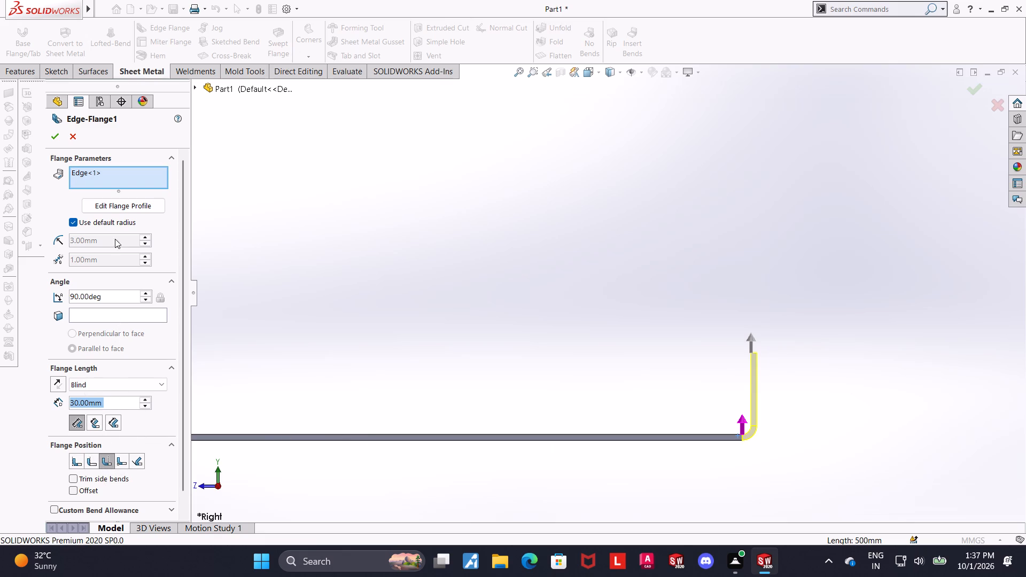
left_click(75, 222)
left_click_drag(113, 237, 46, 236)
key("2")
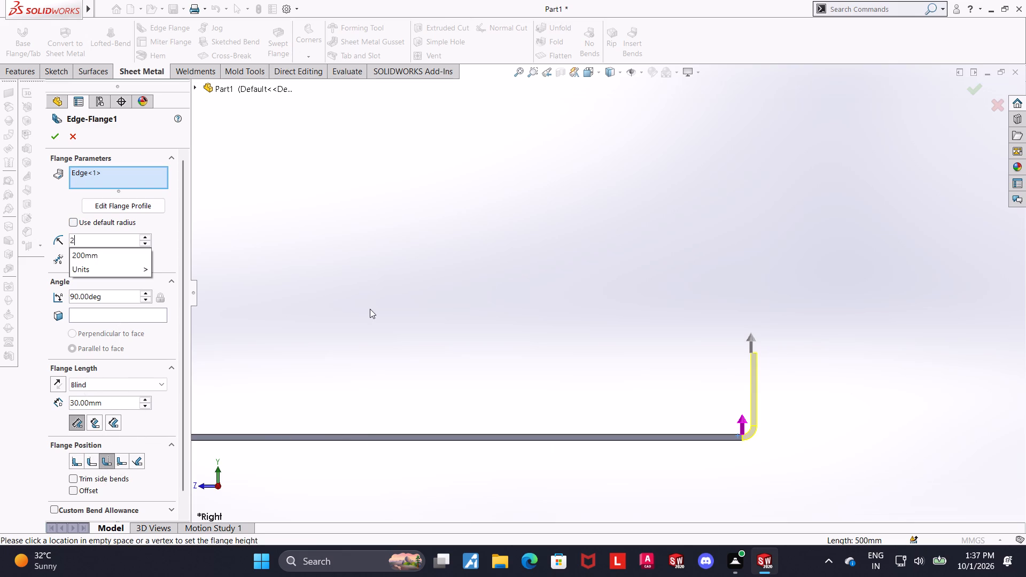
key("Return")
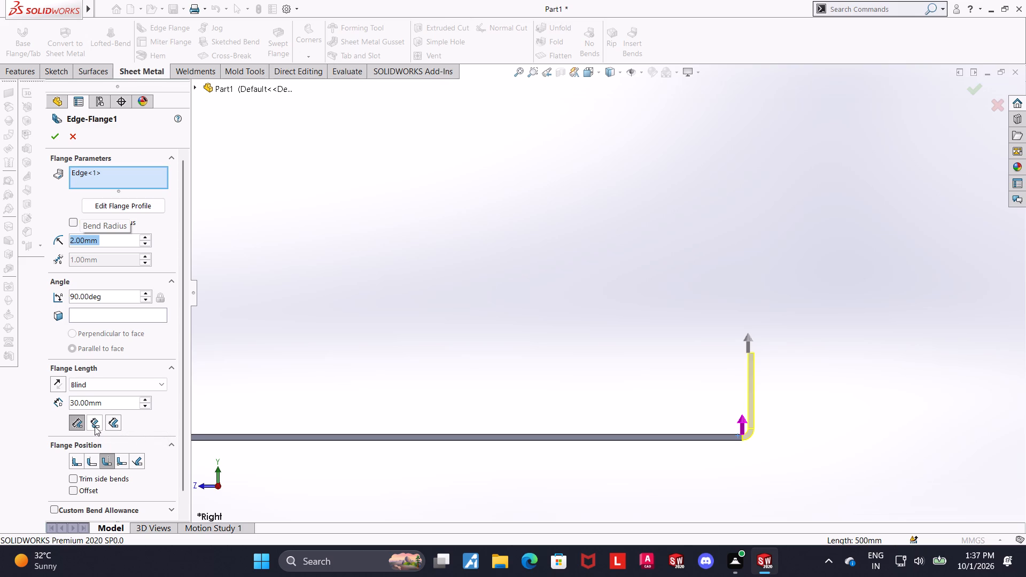
left_click(95, 425)
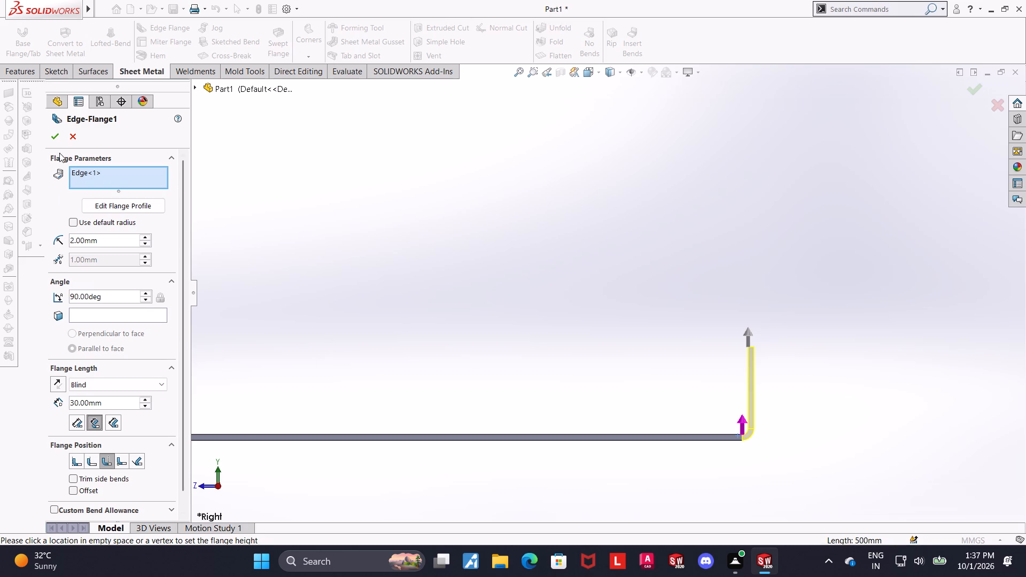
left_click(56, 132)
left_click(980, 339)
Edit the edge flange to add both short 200 mm edges of the plate with the same flange settings.
scroll(889, 359, "up", 1)
scroll(814, 383, "up", 2)
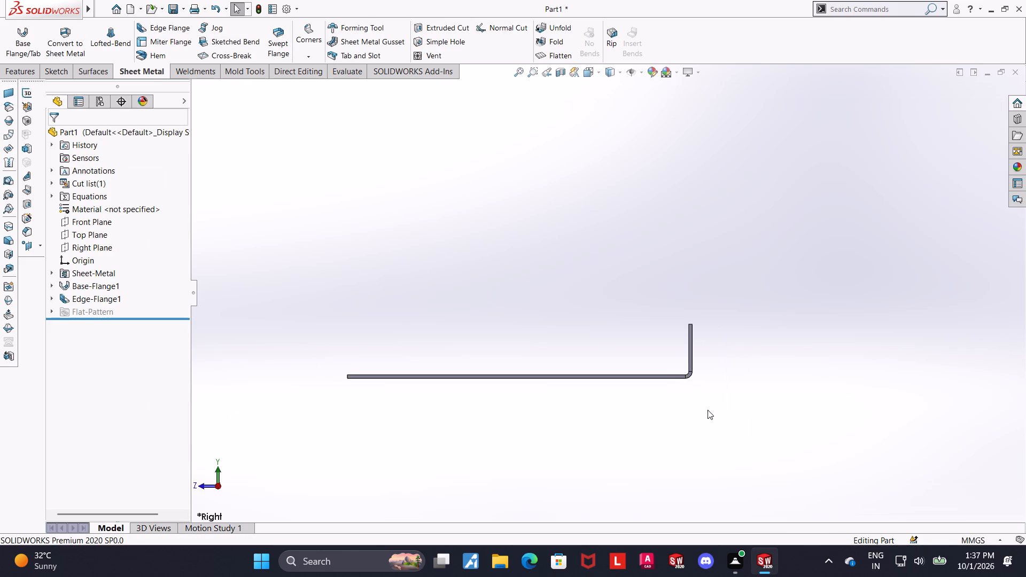
middle_click_drag(707, 410, 759, 435)
scroll(758, 426, "up", 3)
scroll(765, 316, "down", 1)
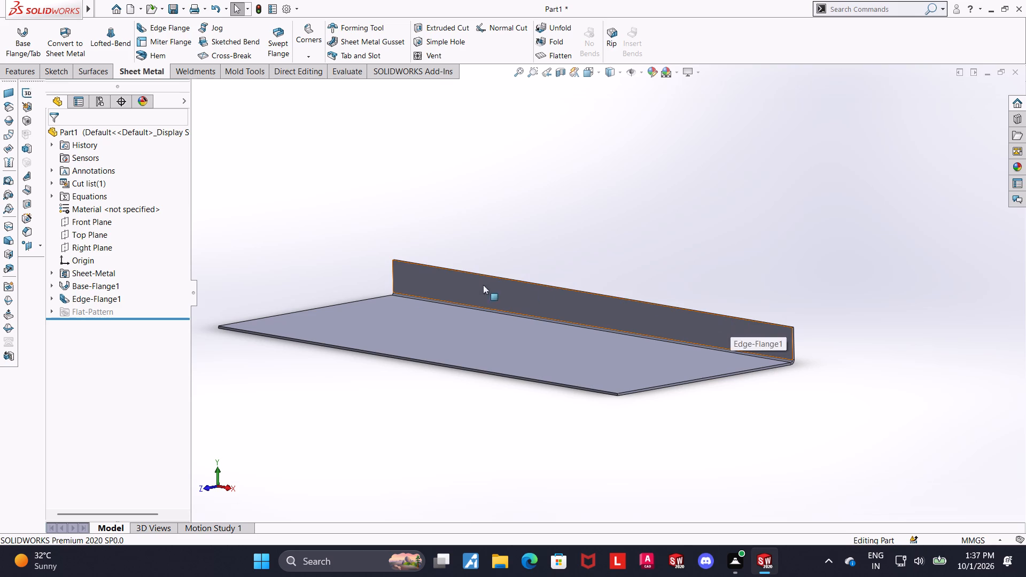
left_click(91, 295)
left_click(103, 265)
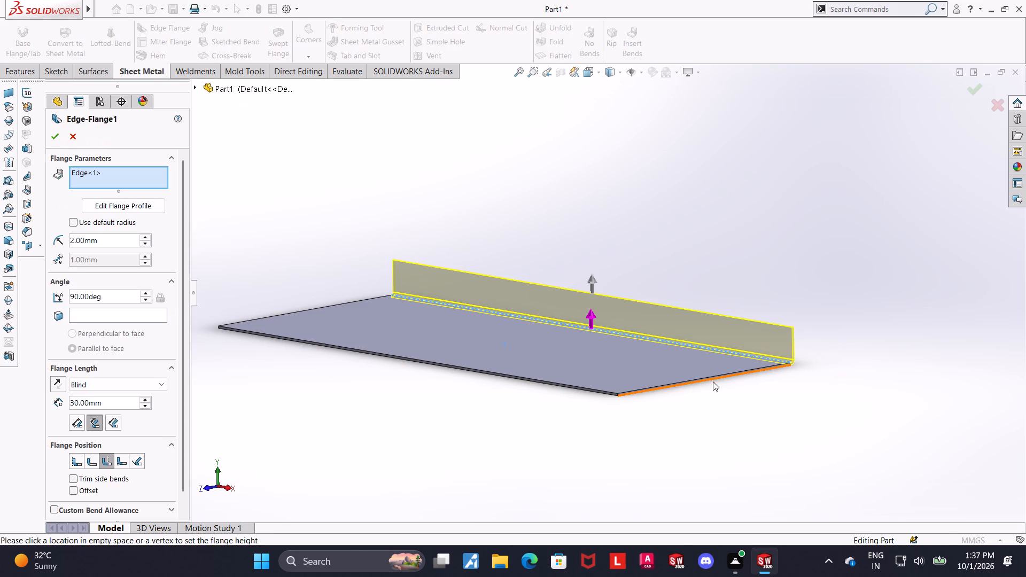
left_click(690, 379)
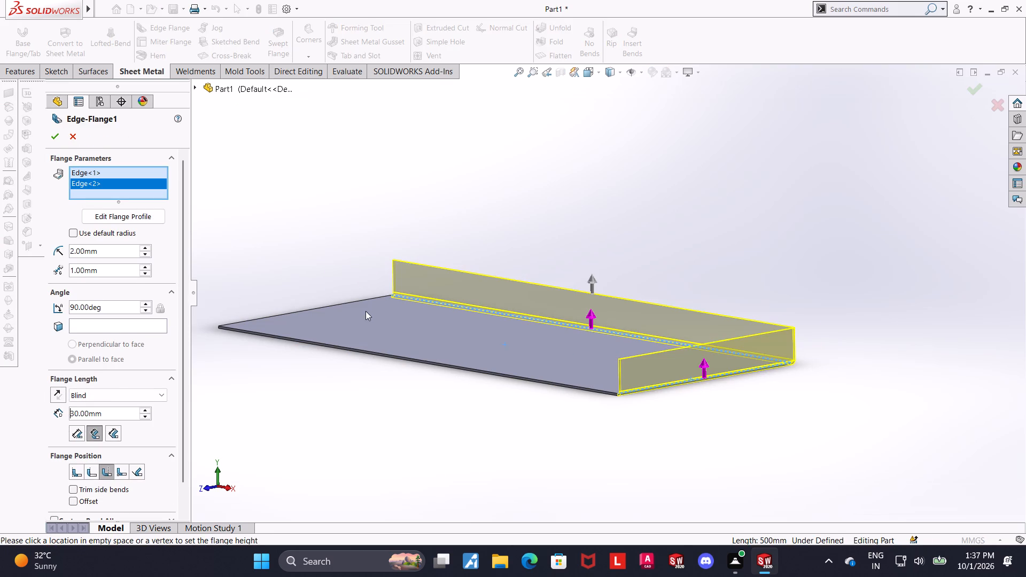
middle_click_drag(367, 310, 454, 361)
left_click(248, 372)
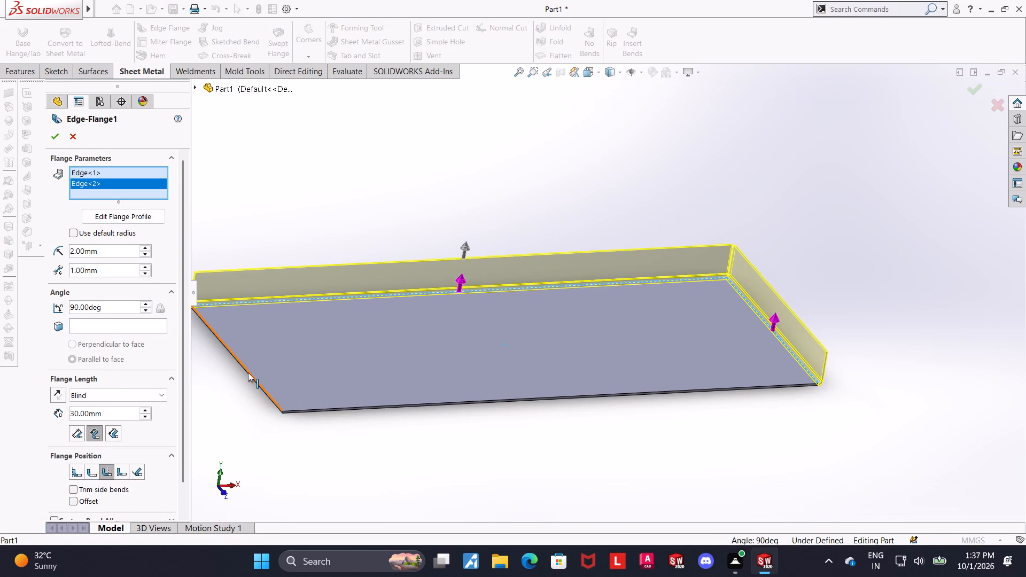
left_click(57, 129)
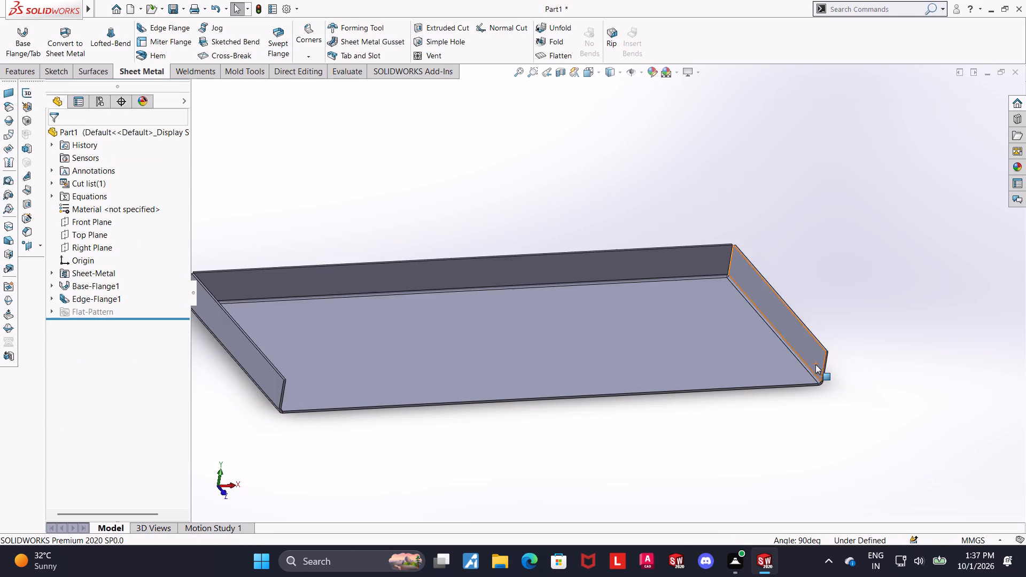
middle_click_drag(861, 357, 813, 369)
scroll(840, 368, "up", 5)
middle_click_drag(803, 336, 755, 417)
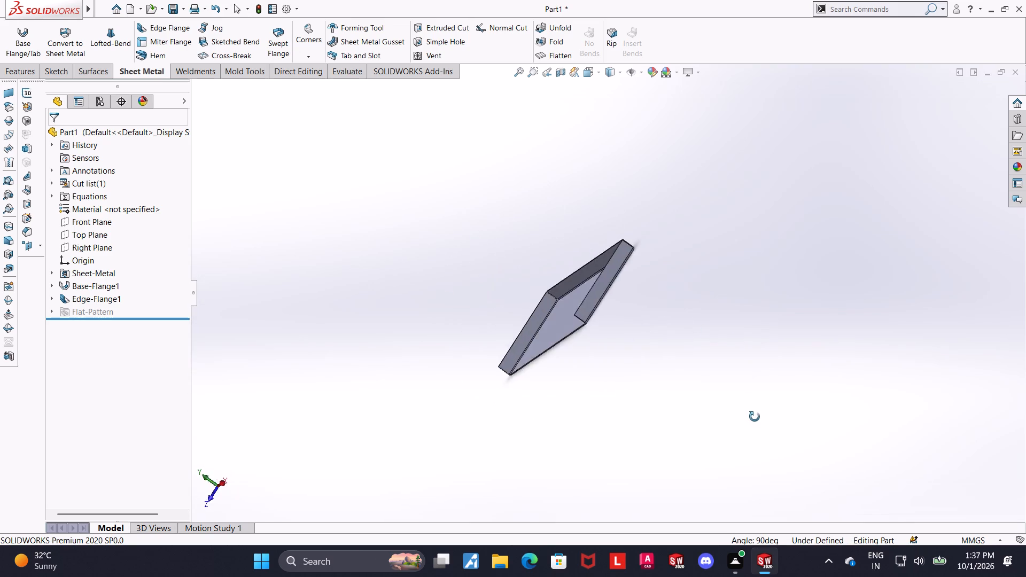
Examine the tray's three edge flanges and its rear corner from several angles.
middle_click_drag(755, 417, 837, 439)
middle_click_drag(703, 329, 670, 349)
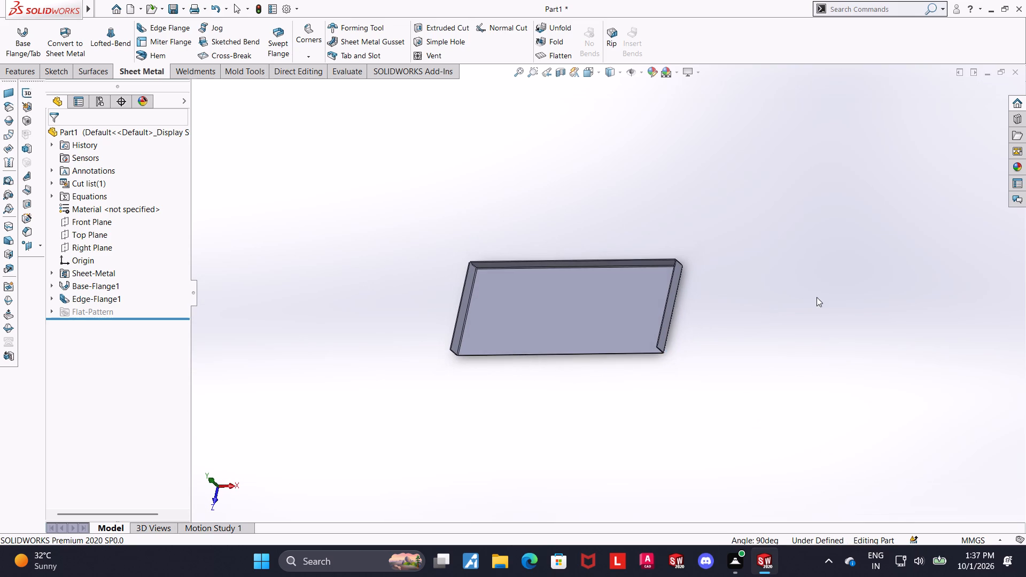
key("ctrl+7")
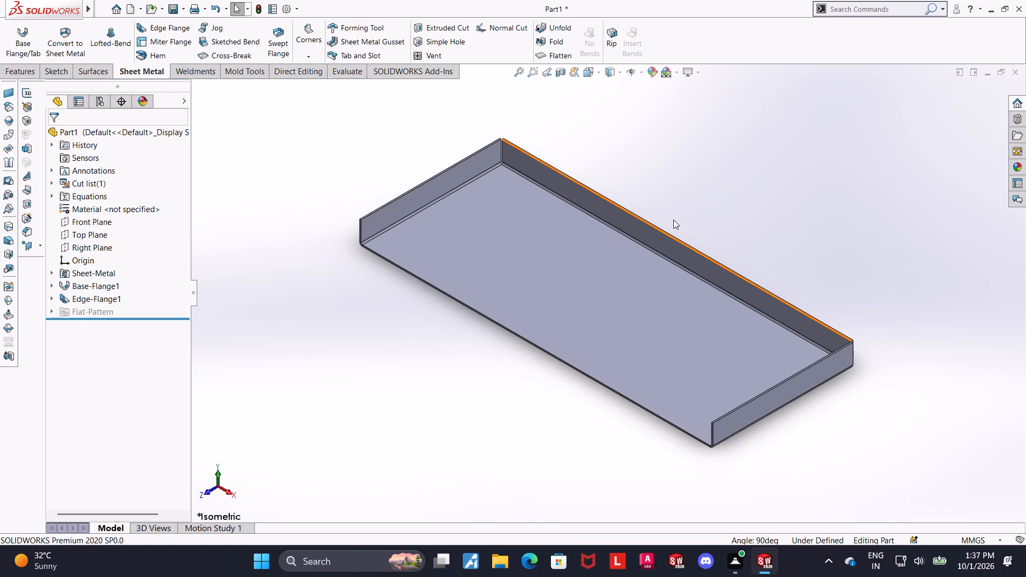
scroll(853, 252, "up", 3)
middle_click_drag(831, 244, 777, 271)
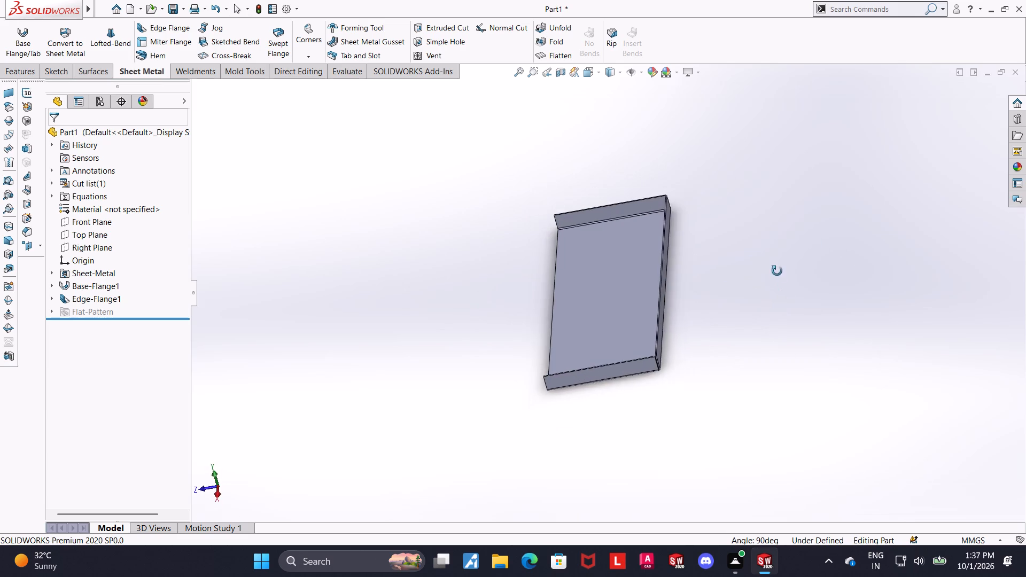
middle_click_drag(777, 271, 774, 250)
scroll(745, 251, "down", 3)
middle_click_drag(566, 315, 552, 286)
scroll(580, 292, "down", 3)
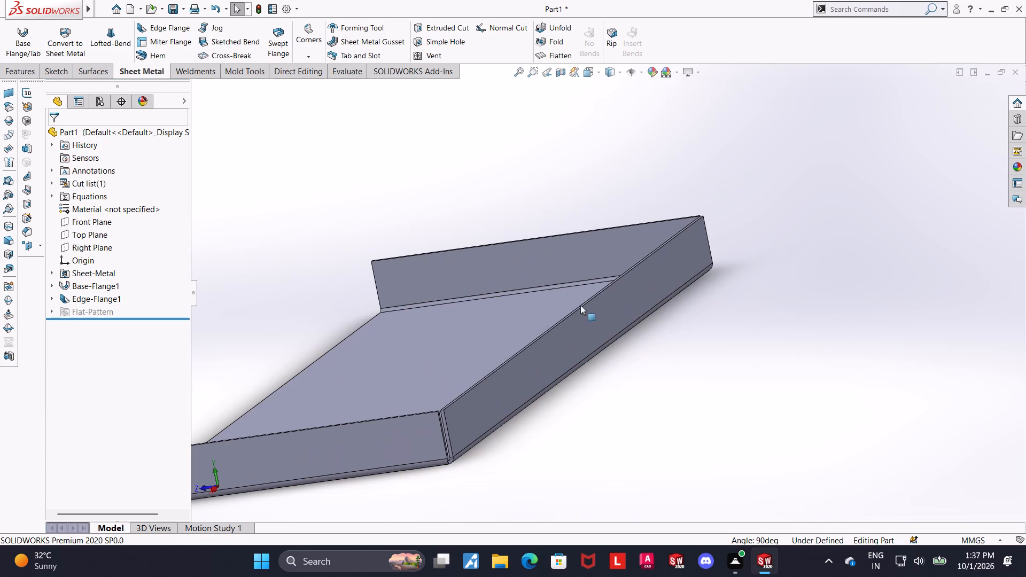
Start an open, material-inside hem on the rear flange's top outer edge and show it close up in the Right view.
left_click(137, 56)
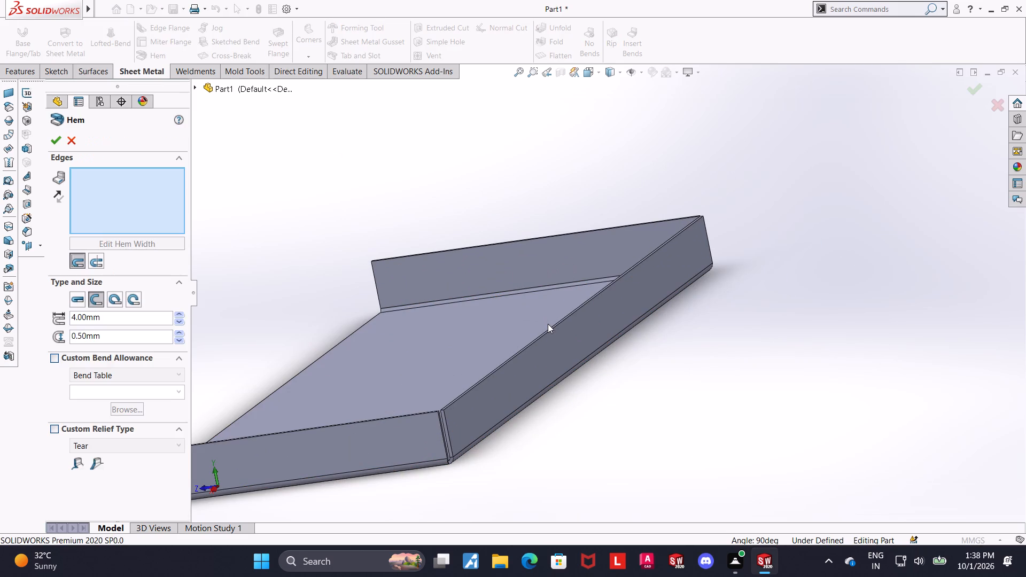
middle_click_drag(683, 343, 696, 313)
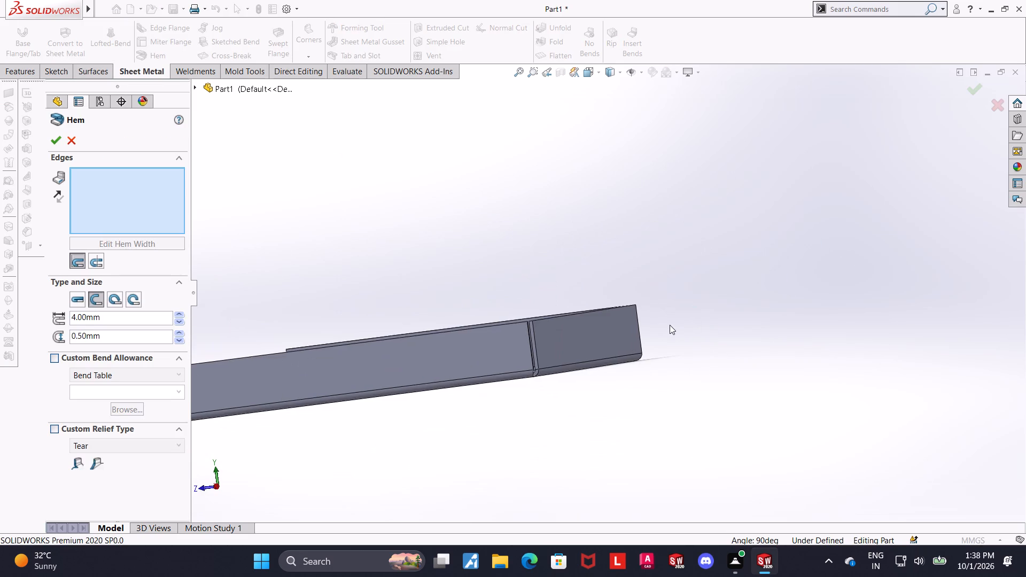
scroll(669, 325, "down", 6)
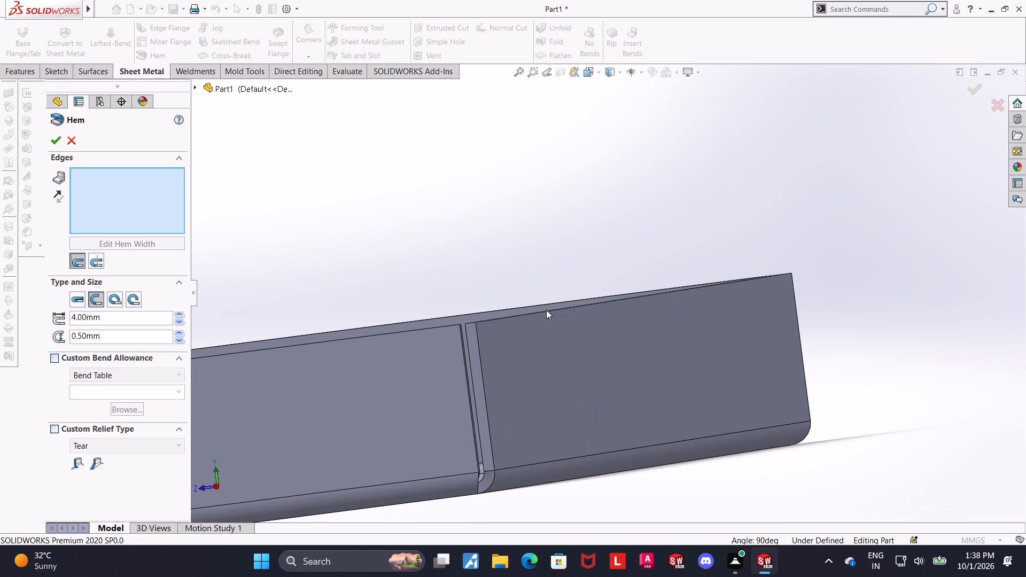
middle_click_drag(567, 331, 576, 343)
left_click(564, 316)
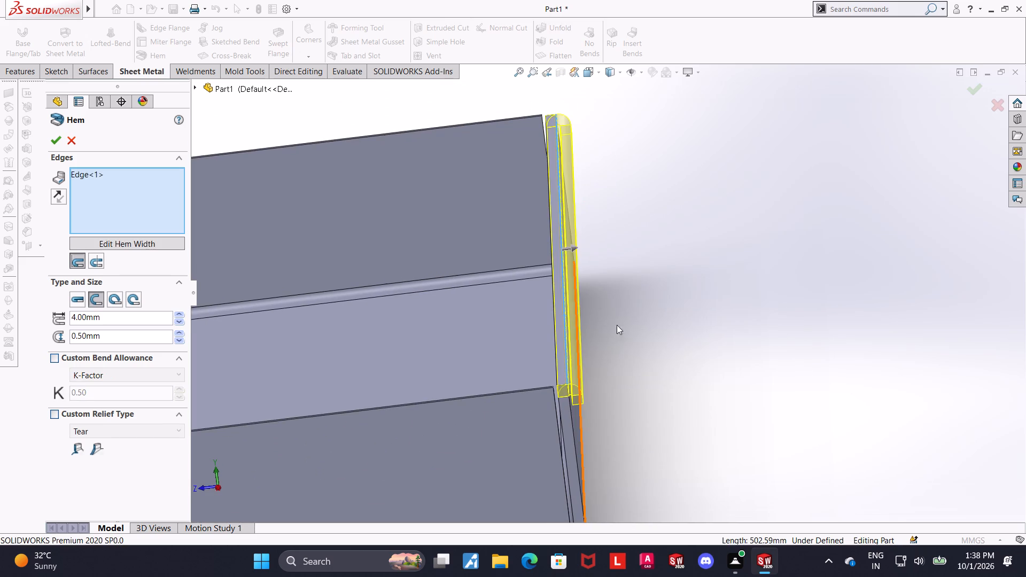
middle_click_drag(619, 331, 617, 305)
scroll(618, 305, "up", 4)
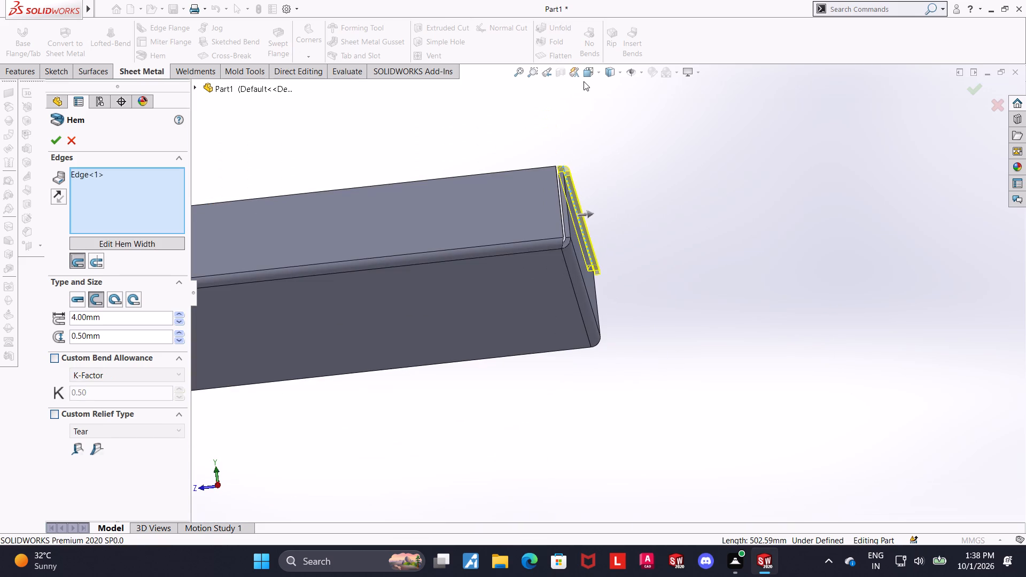
left_click(585, 76)
left_click(535, 298)
scroll(837, 265, "down", 3)
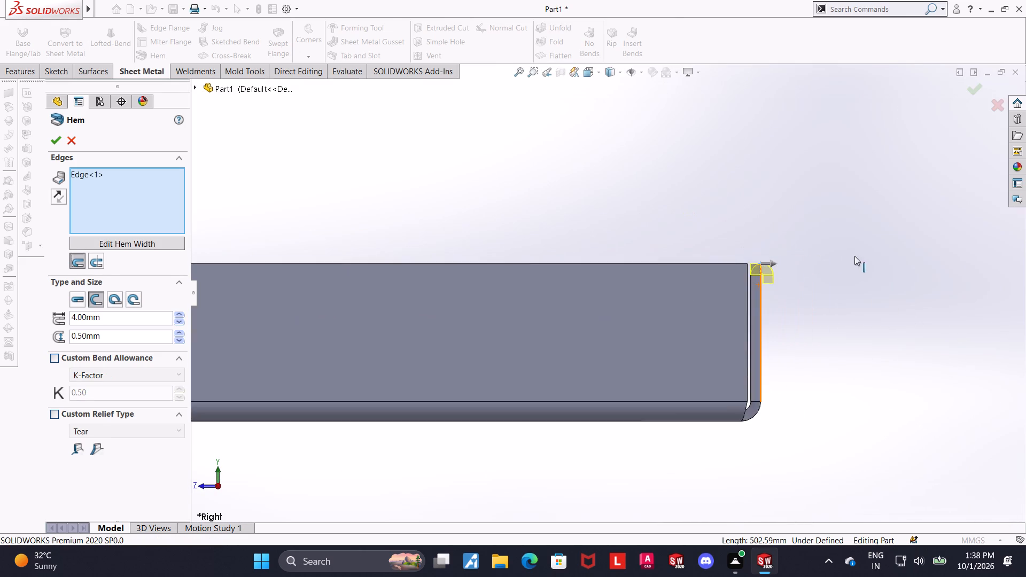
scroll(854, 256, "down", 4)
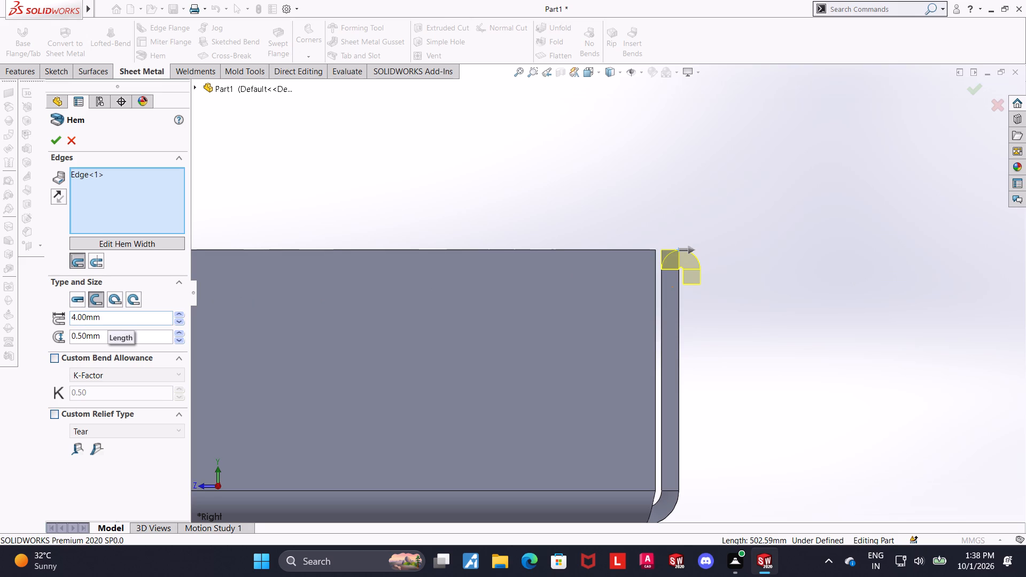
Set the hem length to 10 mm and the gap distance to 0.1 mm.
left_click_drag(109, 319, 0, 317)
type("10")
key("Return")
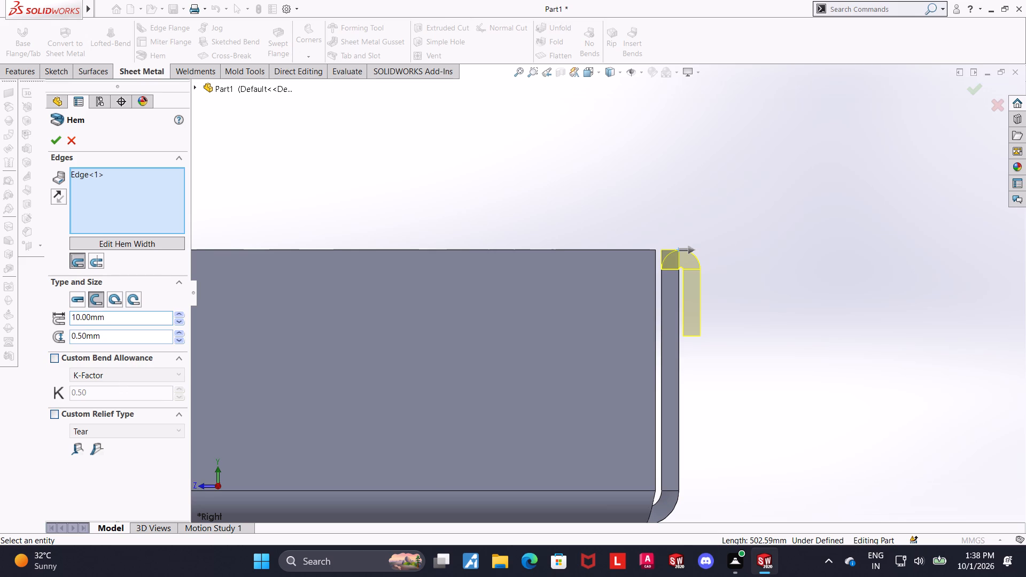
left_click_drag(110, 336, 11, 339)
type("0.1")
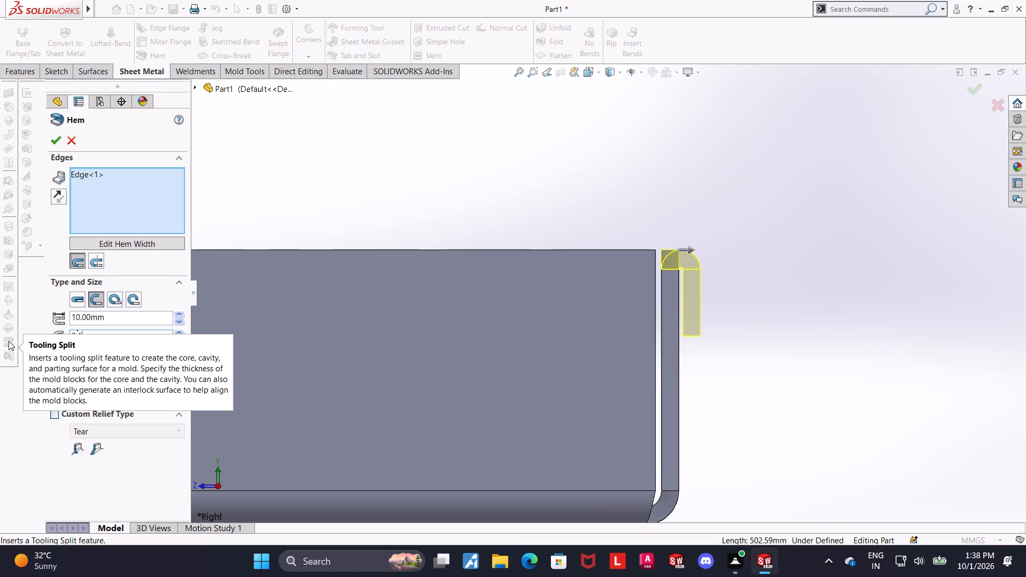
key("Return")
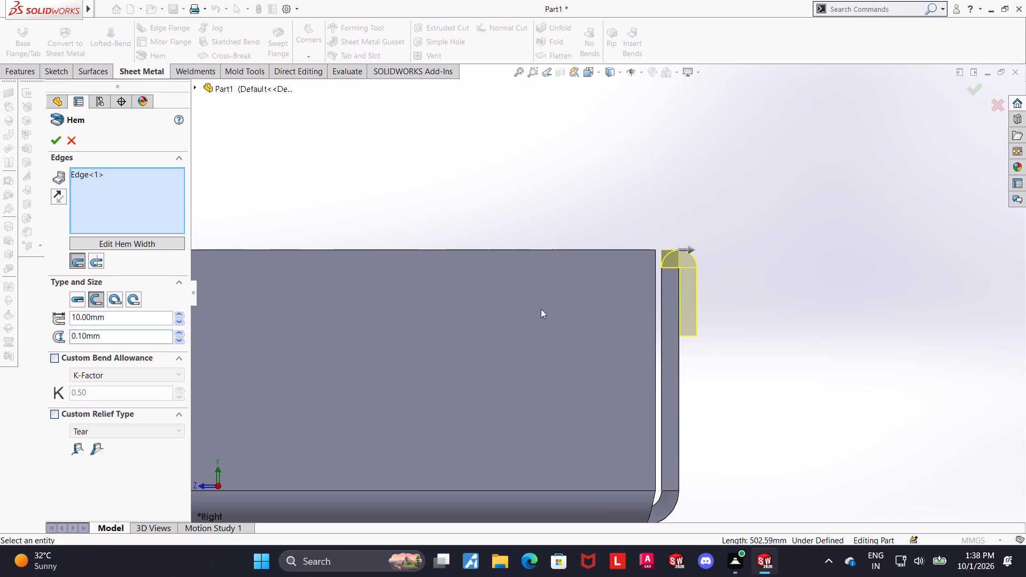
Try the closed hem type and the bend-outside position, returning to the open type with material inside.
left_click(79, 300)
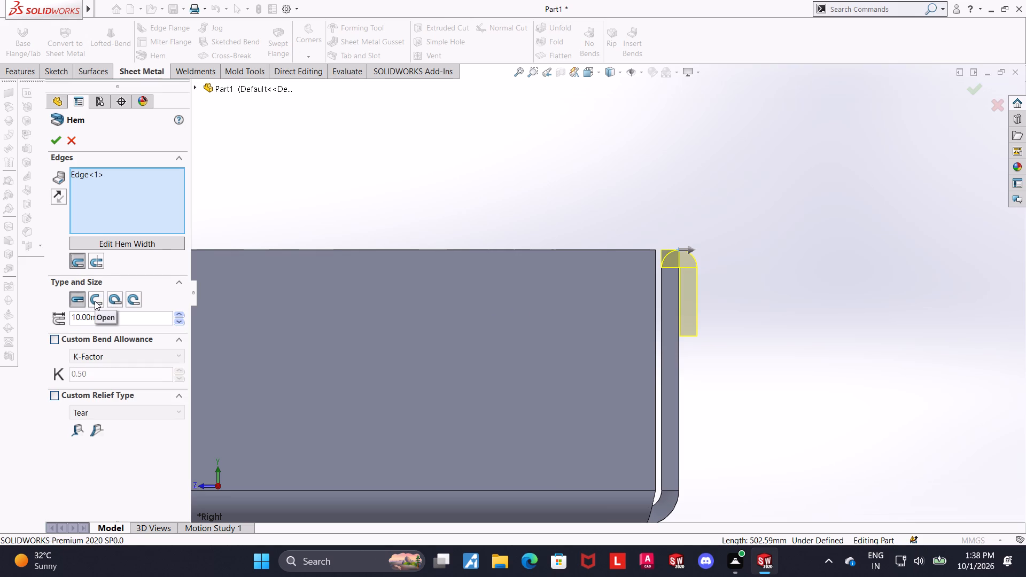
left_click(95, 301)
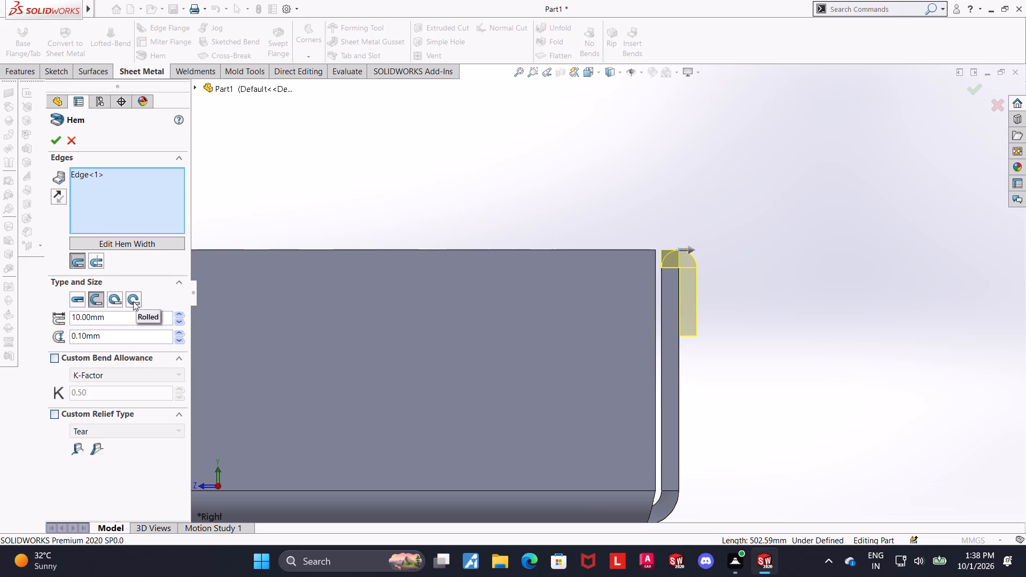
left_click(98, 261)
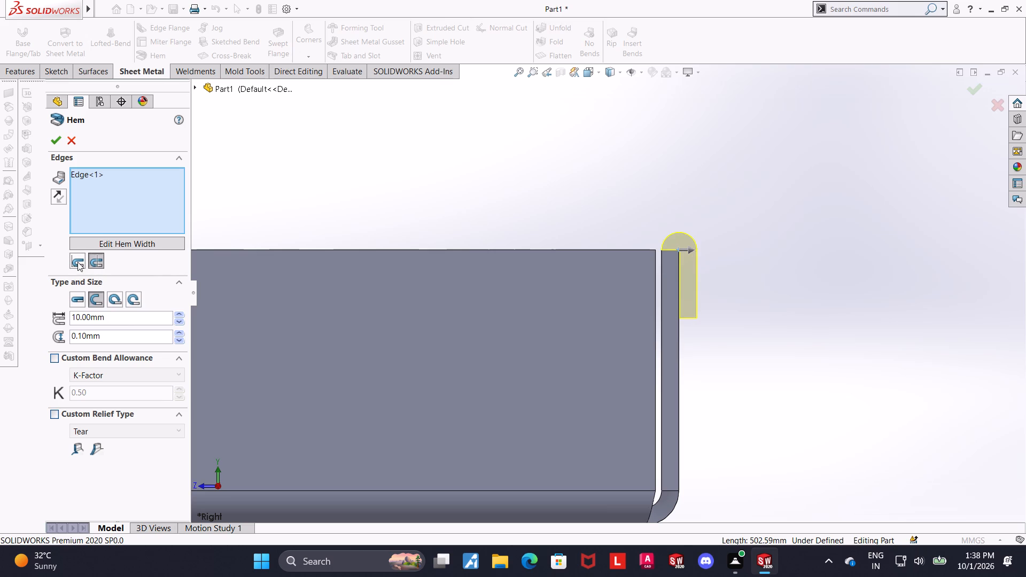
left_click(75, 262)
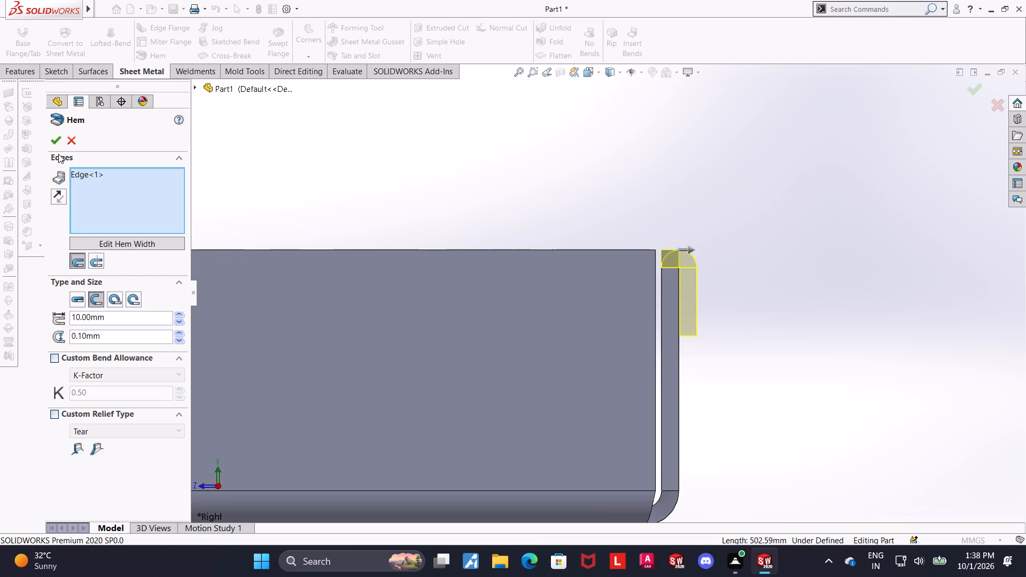
Add the top outer edges of both short side flanges to the hem and accept it.
scroll(398, 303, "up", 5)
middle_click_drag(469, 318, 505, 330)
scroll(504, 330, "up", 5)
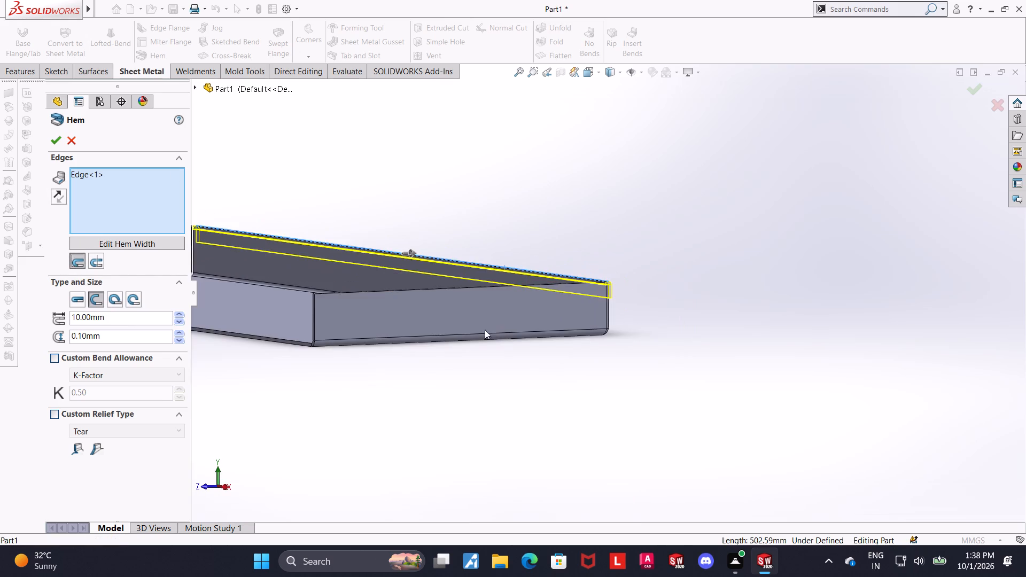
middle_click_drag(485, 330, 508, 357)
scroll(508, 357, "up", 1)
scroll(563, 338, "down", 2)
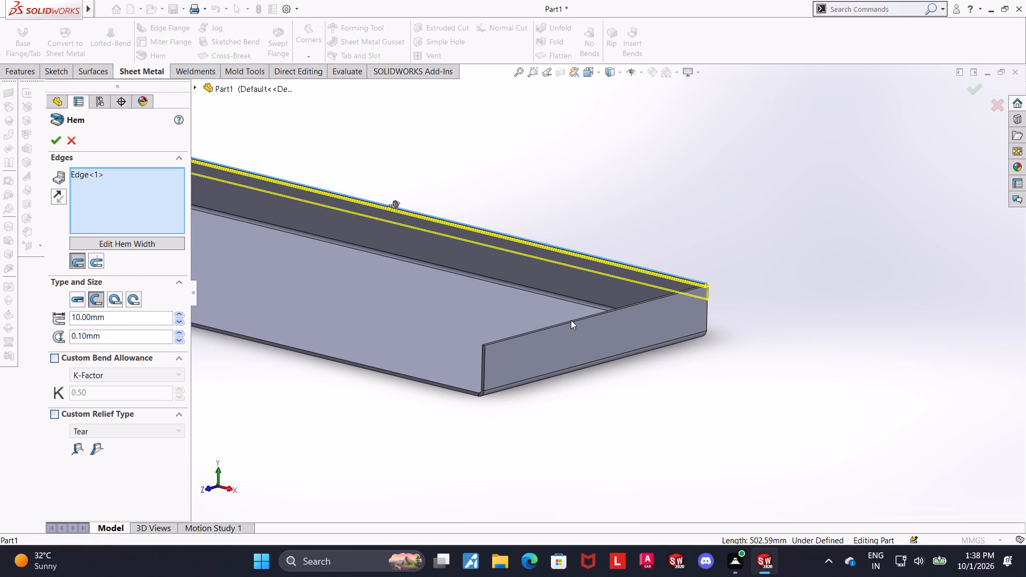
left_click(574, 322)
scroll(577, 330, "up", 4)
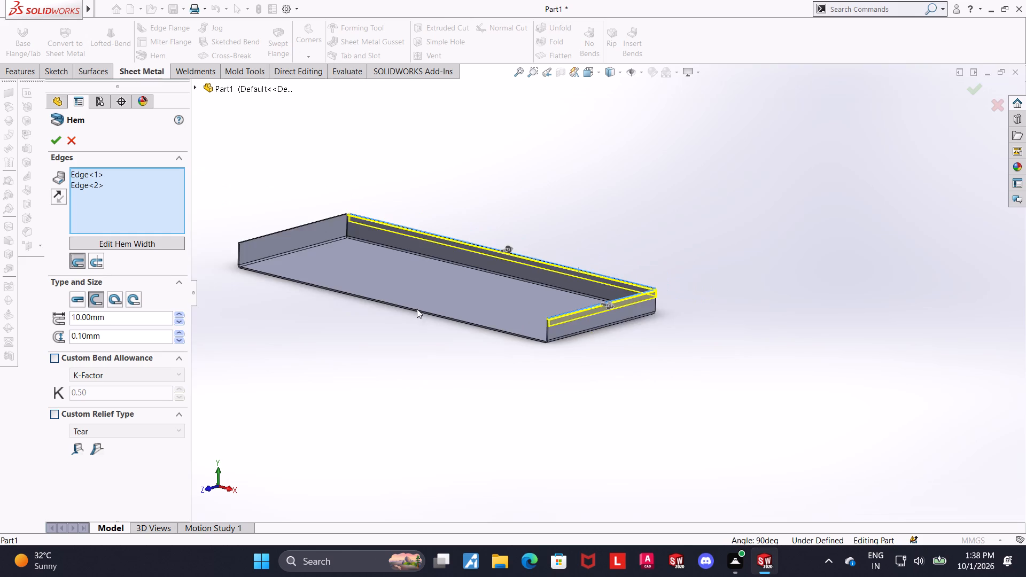
middle_click_drag(416, 299, 535, 321)
scroll(406, 294, "down", 5)
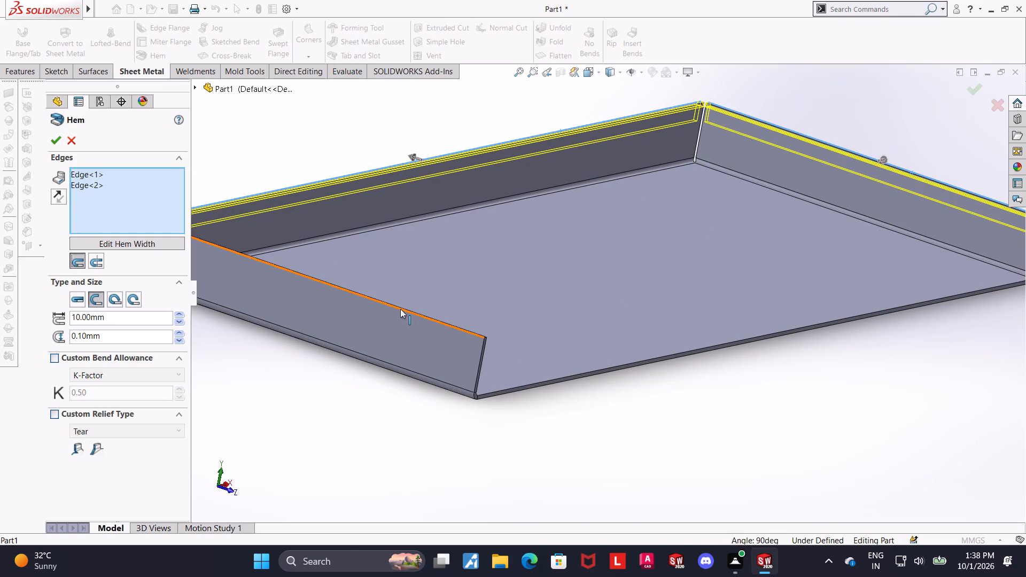
left_click(400, 309)
left_click(50, 142)
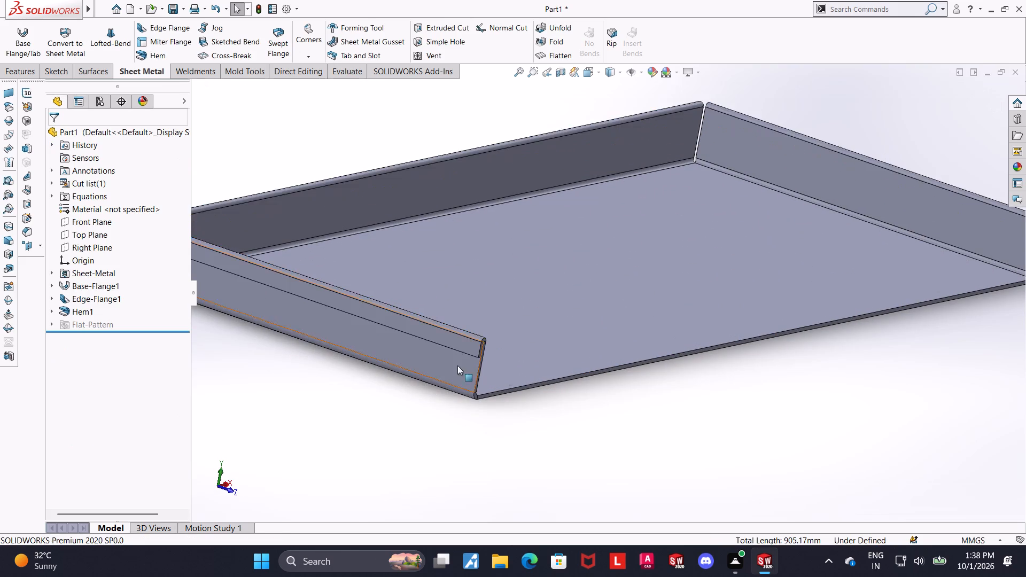
Examine the hemmed flanges, the rear corner gap and the tray's open front edge from several angles.
scroll(510, 376, "up", 5)
left_click(452, 375)
middle_click_drag(489, 309, 603, 332)
scroll(611, 335, "up", 1)
scroll(733, 279, "down", 6)
middle_click_drag(703, 337, 697, 340)
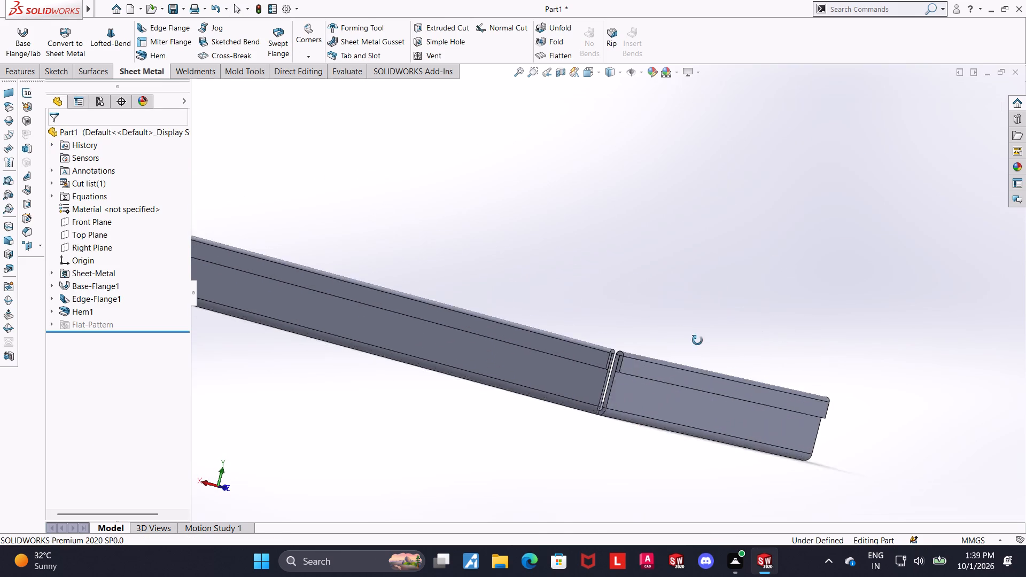
middle_click_drag(697, 340, 679, 345)
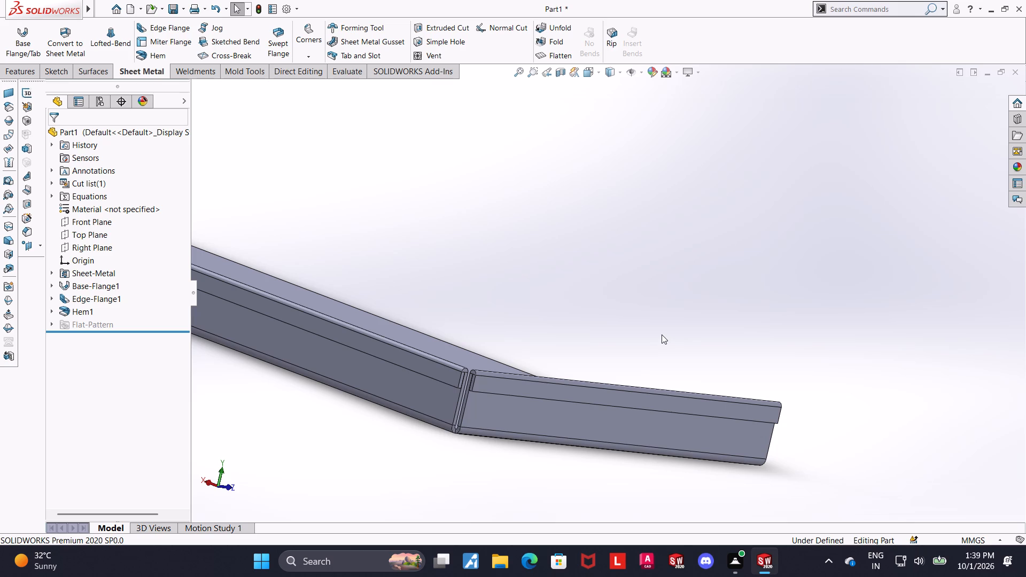
key("ctrl+7")
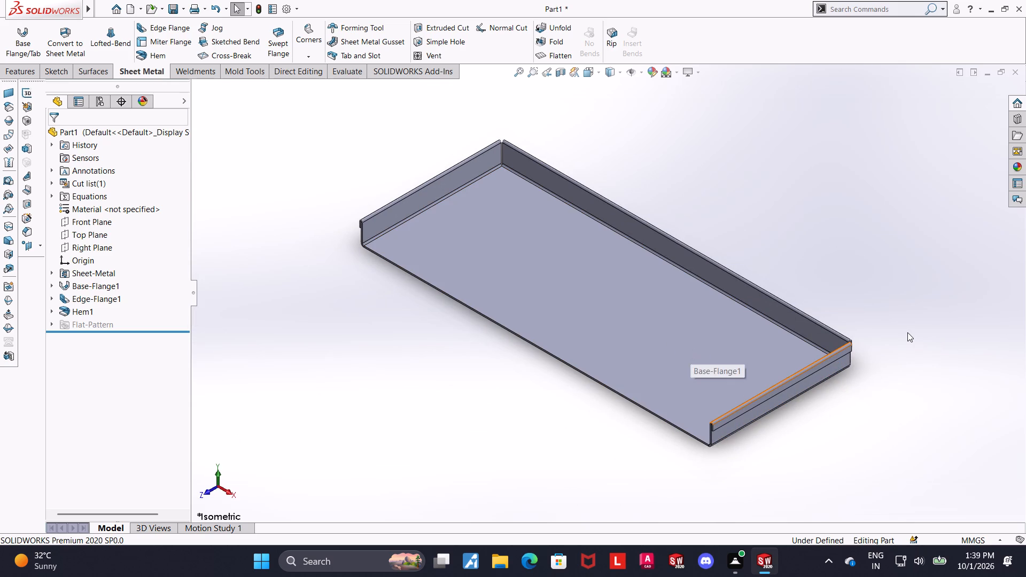
scroll(825, 374, "down", 1)
scroll(739, 381, "up", 2)
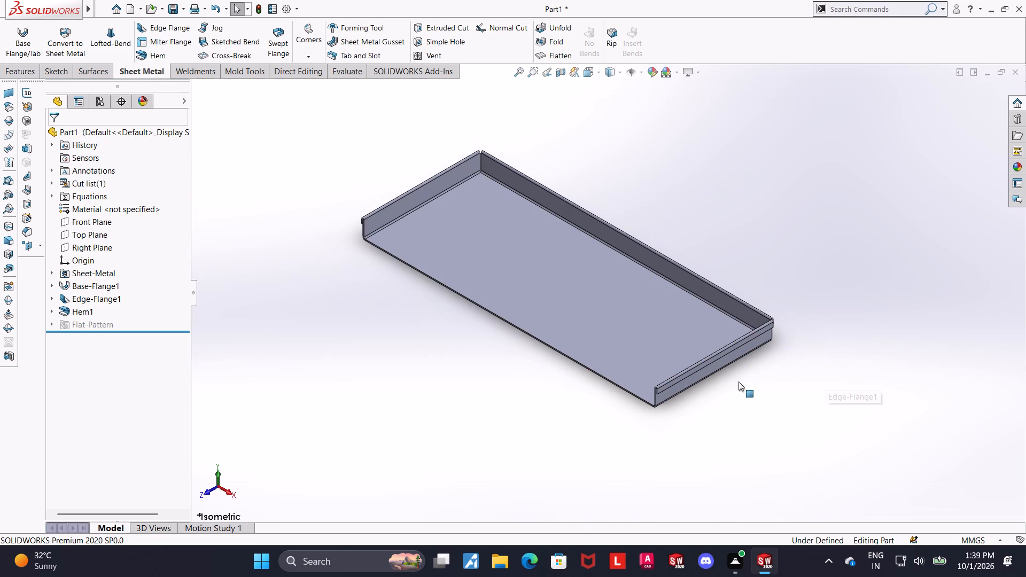
middle_click_drag(666, 394, 693, 314)
scroll(660, 307, "down", 4)
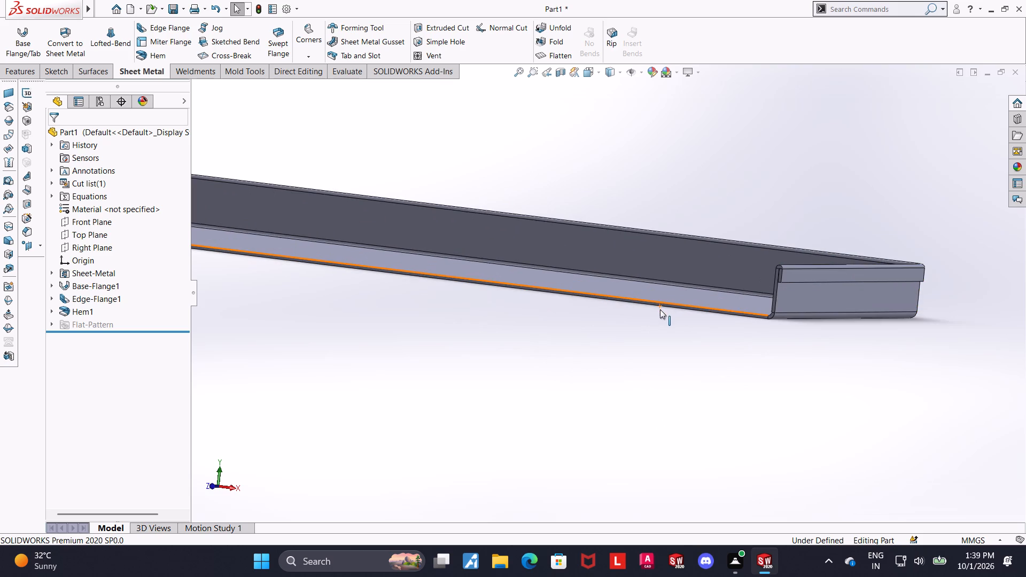
middle_click_drag(697, 326, 636, 322)
scroll(636, 322, "up", 1)
scroll(598, 347, "up", 1)
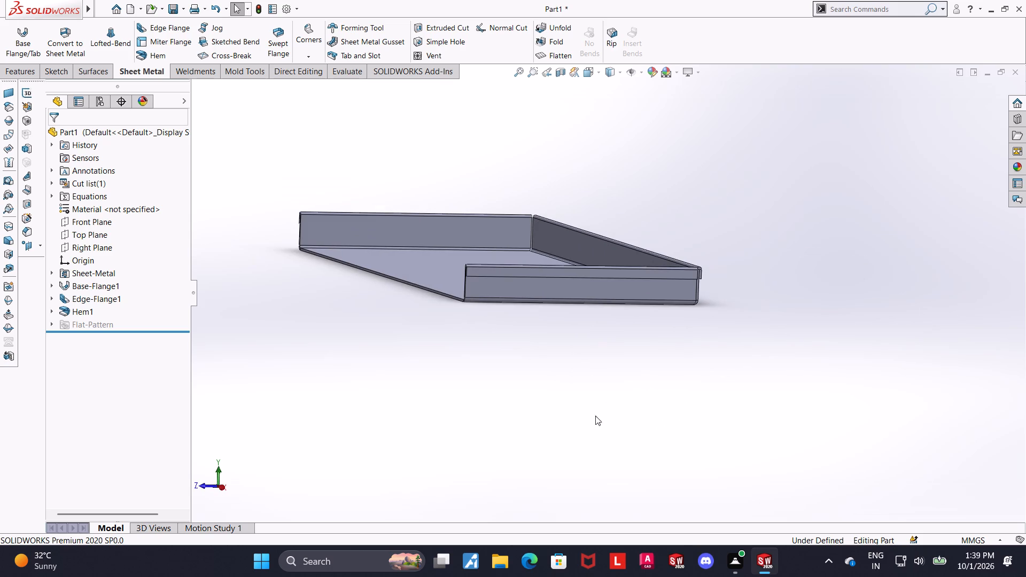
Place a downward 90-degree edge flange about 14 mm long on the base's open front 500 mm edge.
middle_click_drag(585, 311, 568, 314)
scroll(266, 261, "down", 2)
scroll(461, 248, "down", 3)
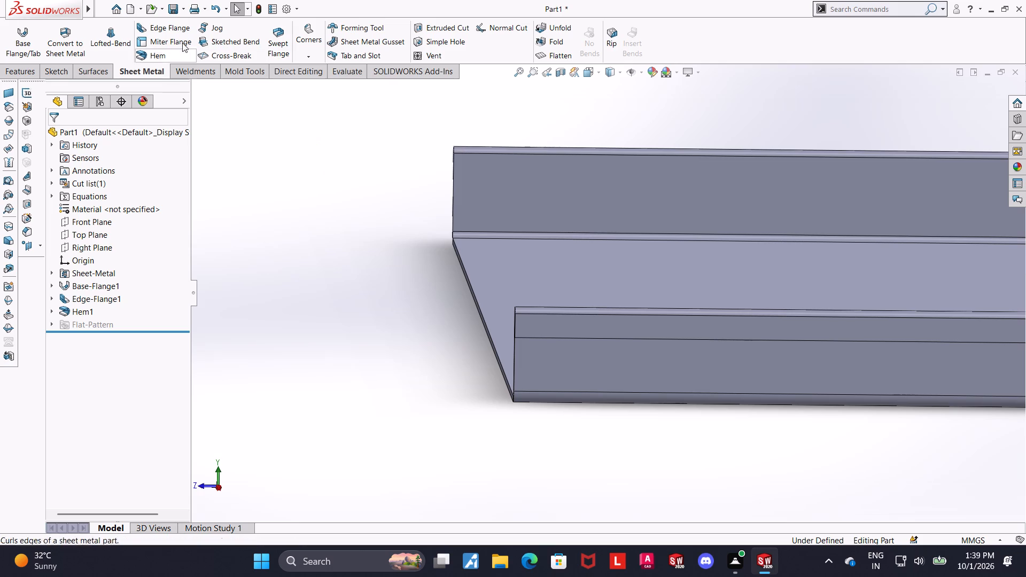
left_click(181, 26)
left_click(482, 318)
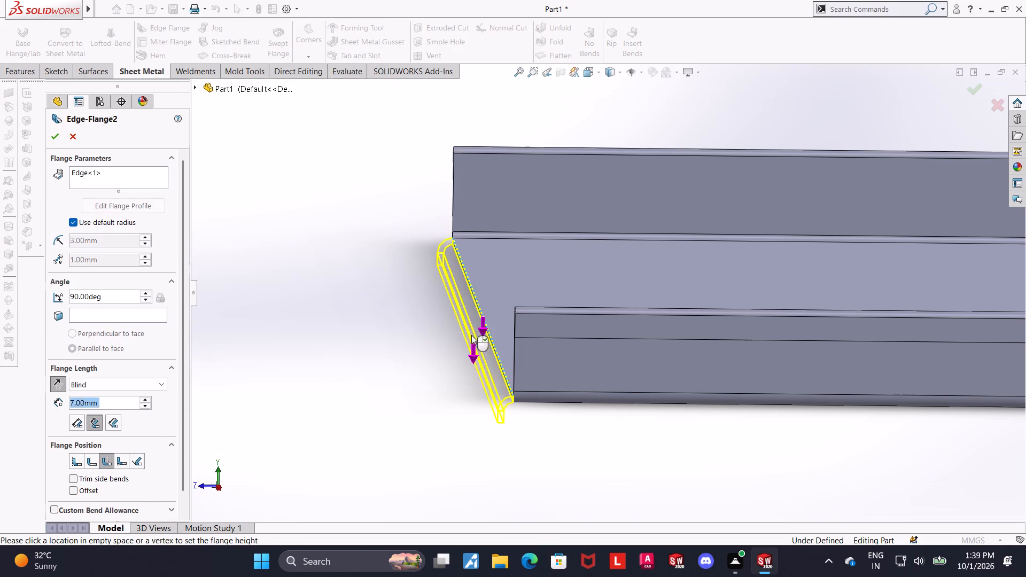
middle_click_drag(466, 339, 466, 328)
left_click(467, 364)
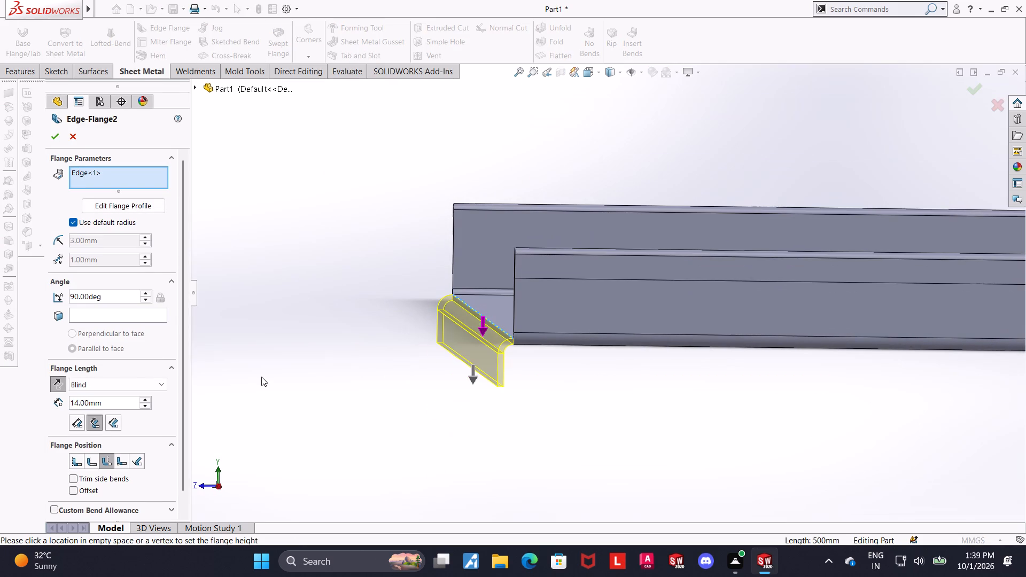
Set the front edge flange's length to 10 mm and override its default bend radius with 2 mm.
left_click_drag(125, 399, 9, 394)
type("10")
key("Return")
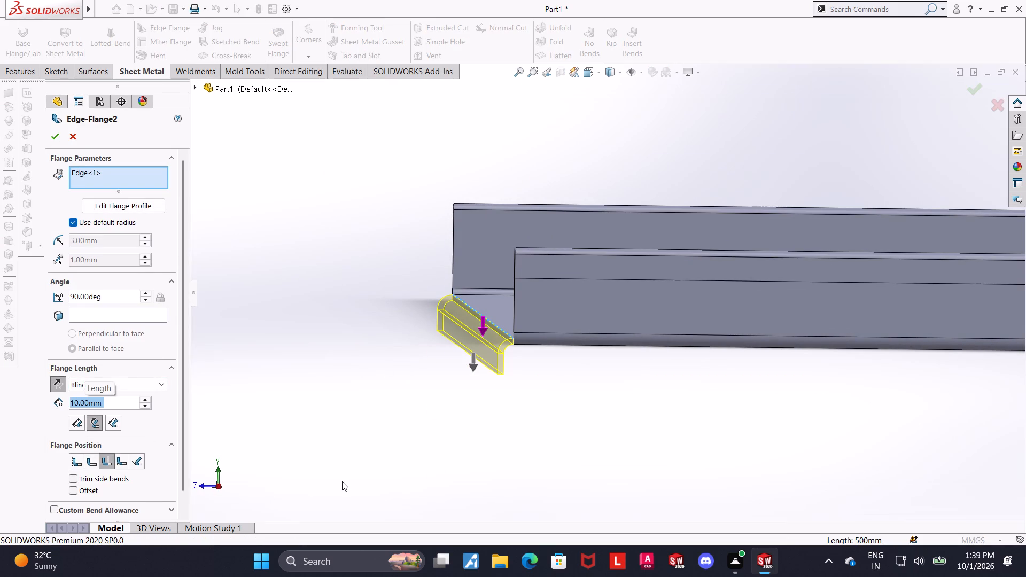
middle_click_drag(476, 401, 465, 390)
middle_click_drag(467, 389, 476, 395)
scroll(528, 374, "down", 1)
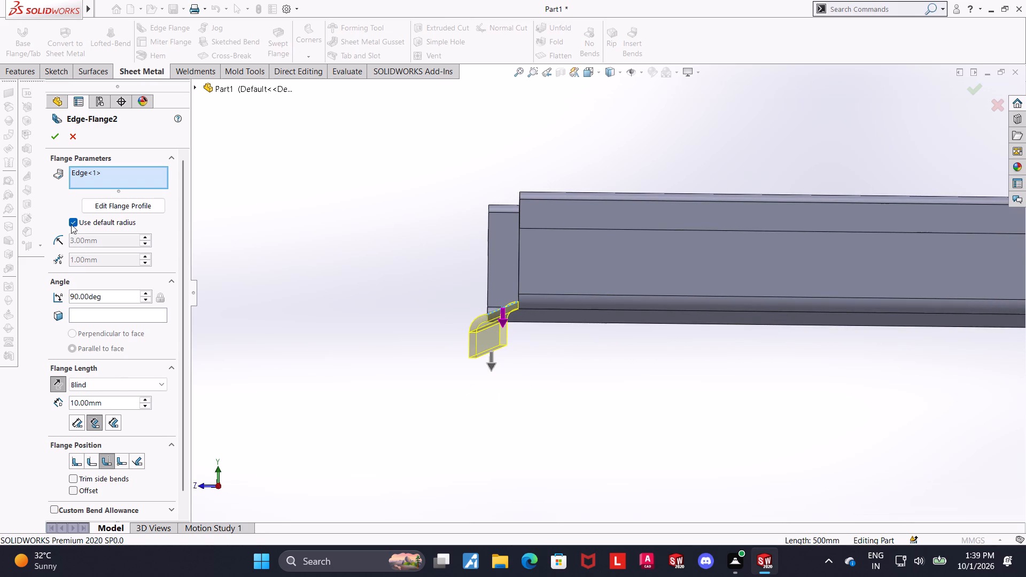
left_click(73, 224)
left_click_drag(102, 241, 0, 239)
key("2")
key("Return")
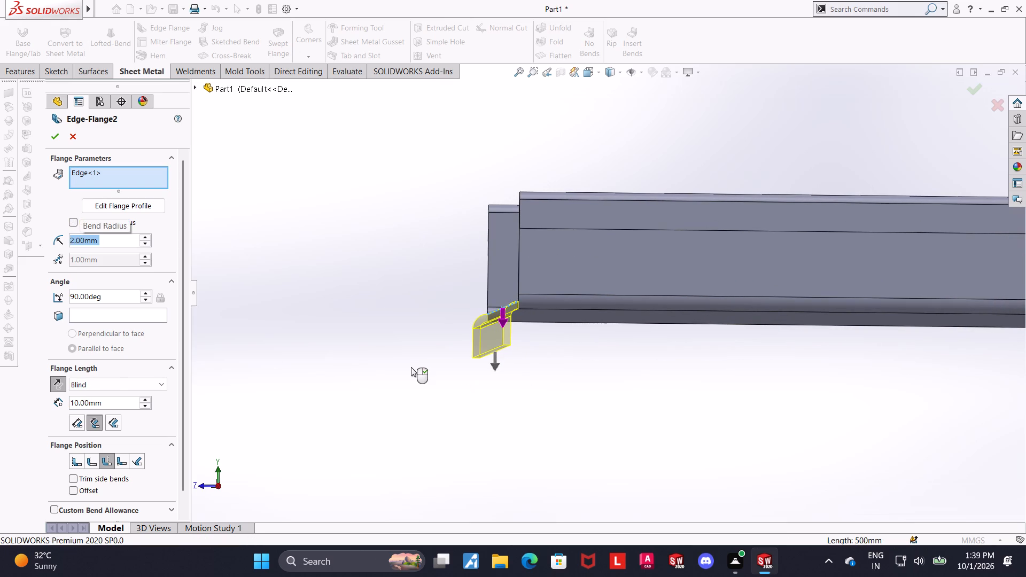
Examine the front flange preview's bend and its end at the tray corner, including straight from the side.
scroll(616, 348, "down", 2)
middle_click_drag(568, 350, 555, 354)
middle_click_drag(555, 354, 570, 358)
scroll(574, 358, "up", 4)
scroll(452, 356, "up", 2)
scroll(374, 339, "down", 4)
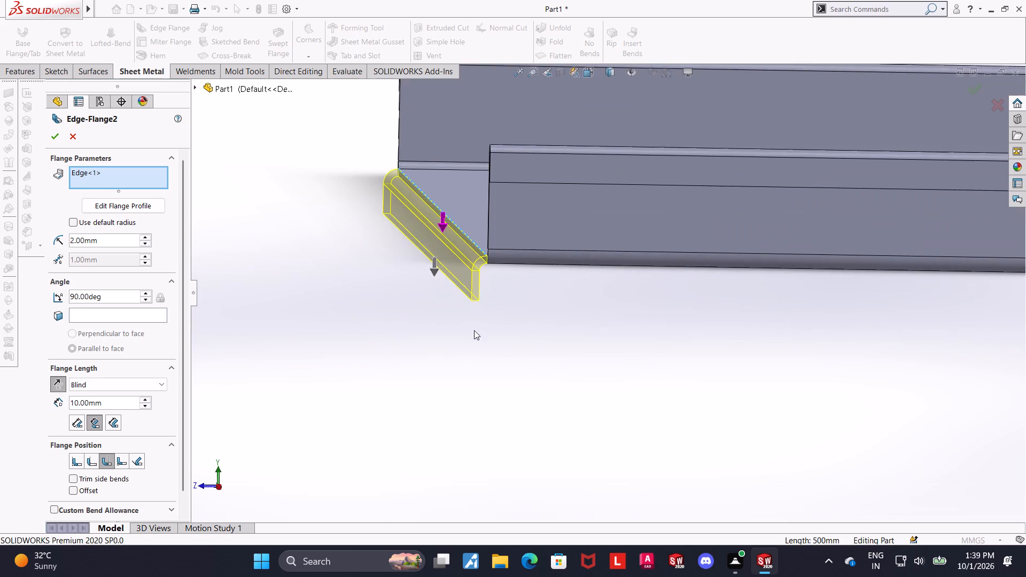
scroll(521, 321, "down", 2)
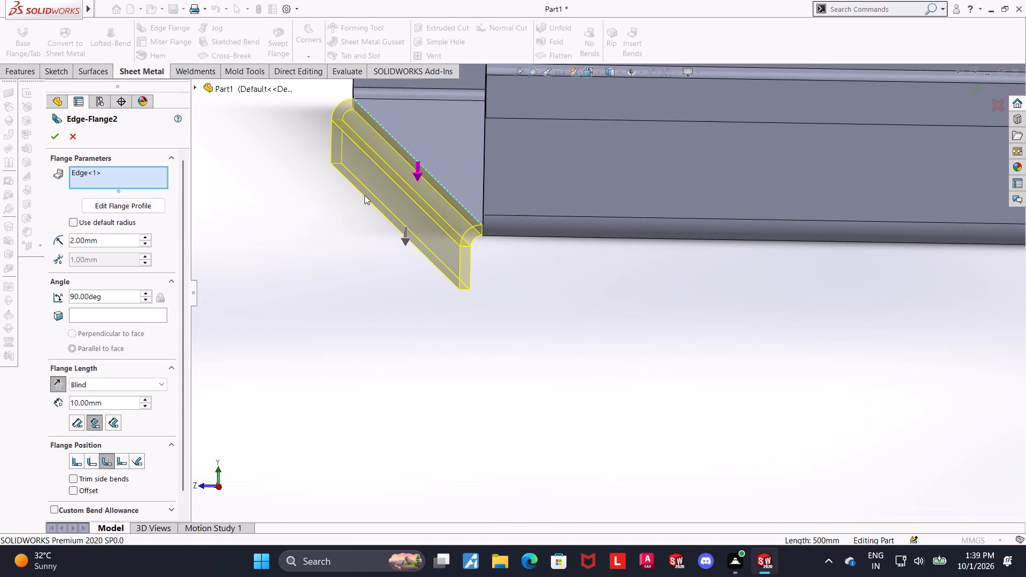
middle_click_drag(509, 257, 503, 246)
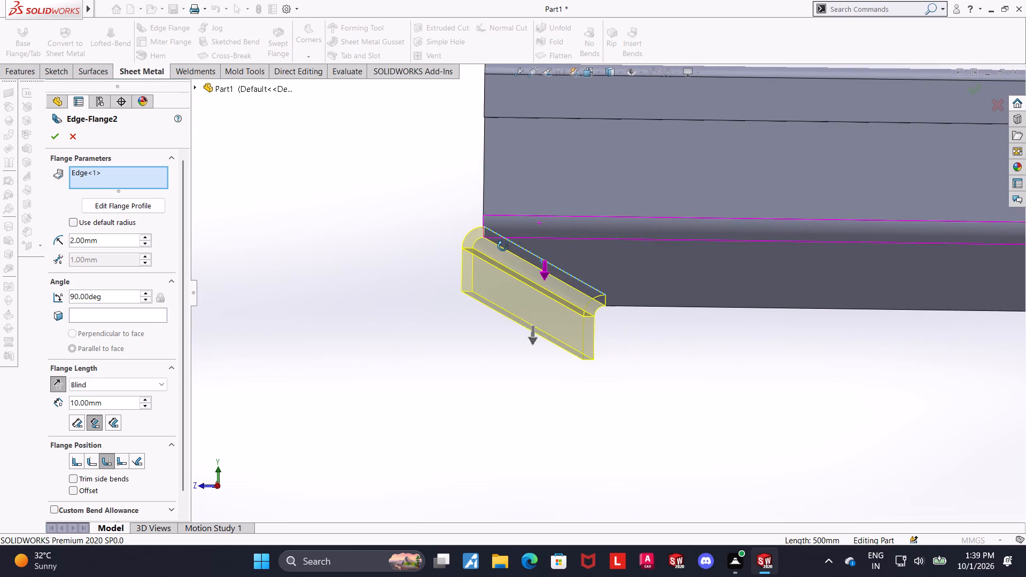
middle_click_drag(503, 246, 503, 246)
left_click(585, 71)
left_click(489, 344)
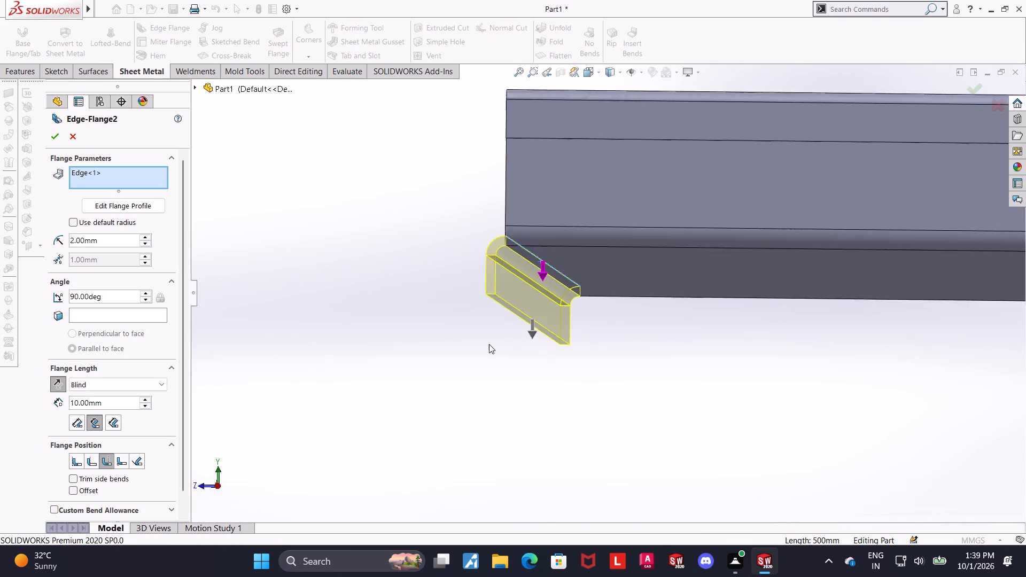
scroll(377, 315, "down", 3)
scroll(462, 310, "down", 5)
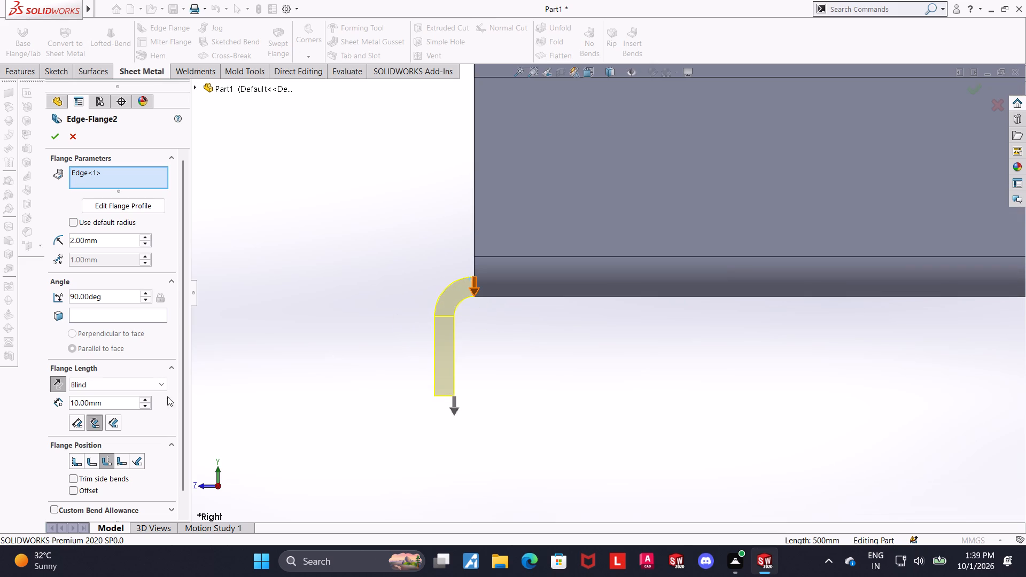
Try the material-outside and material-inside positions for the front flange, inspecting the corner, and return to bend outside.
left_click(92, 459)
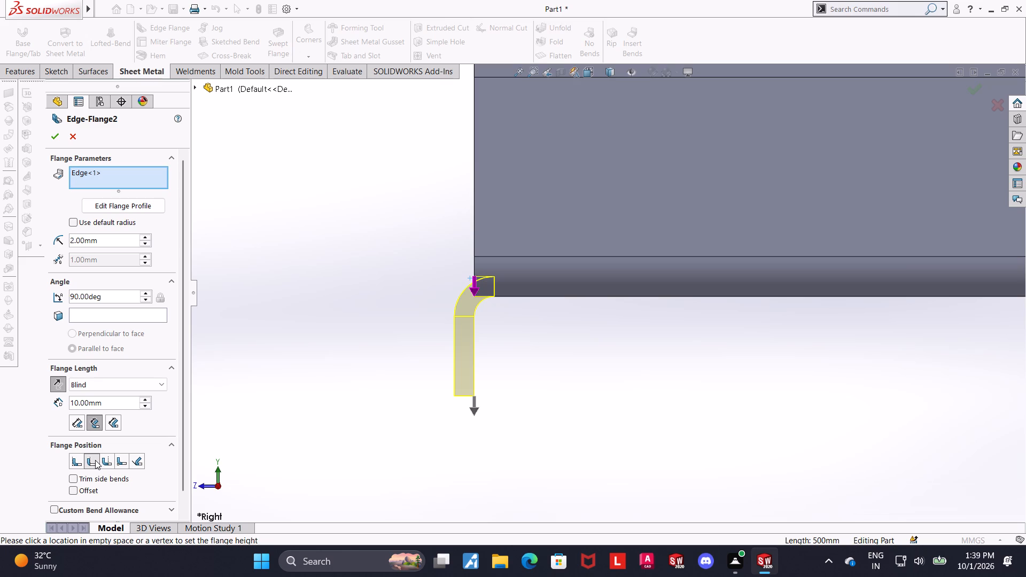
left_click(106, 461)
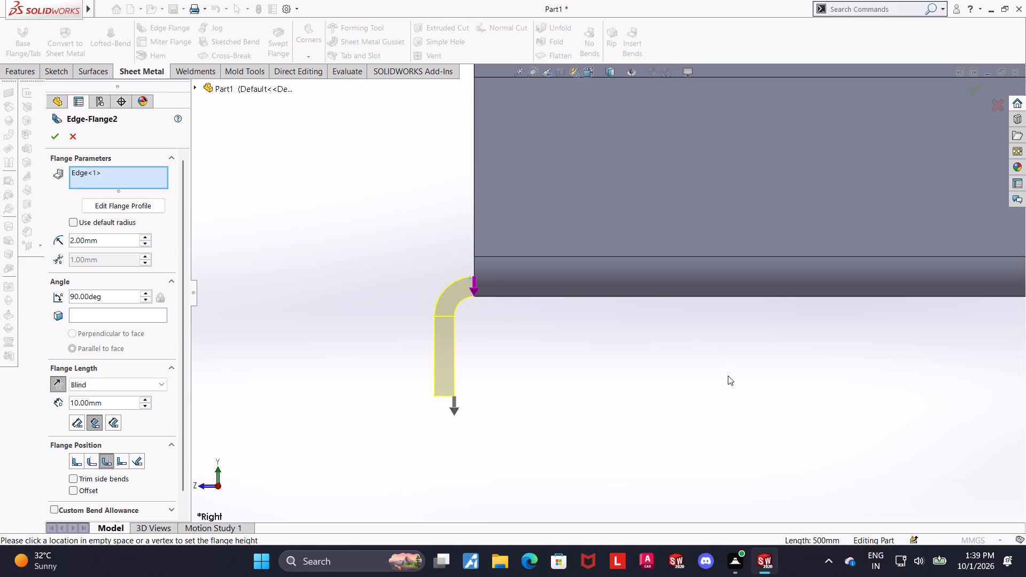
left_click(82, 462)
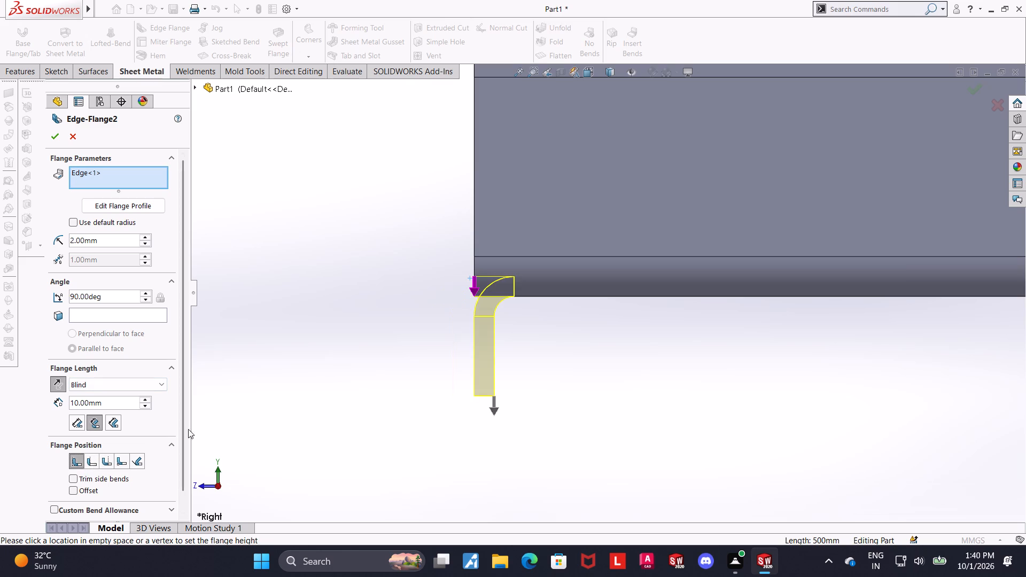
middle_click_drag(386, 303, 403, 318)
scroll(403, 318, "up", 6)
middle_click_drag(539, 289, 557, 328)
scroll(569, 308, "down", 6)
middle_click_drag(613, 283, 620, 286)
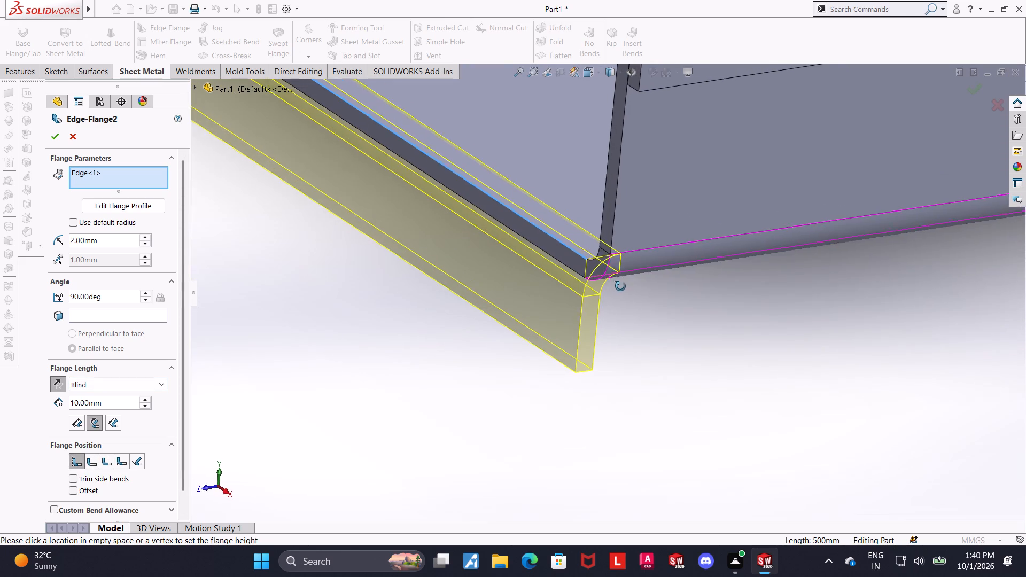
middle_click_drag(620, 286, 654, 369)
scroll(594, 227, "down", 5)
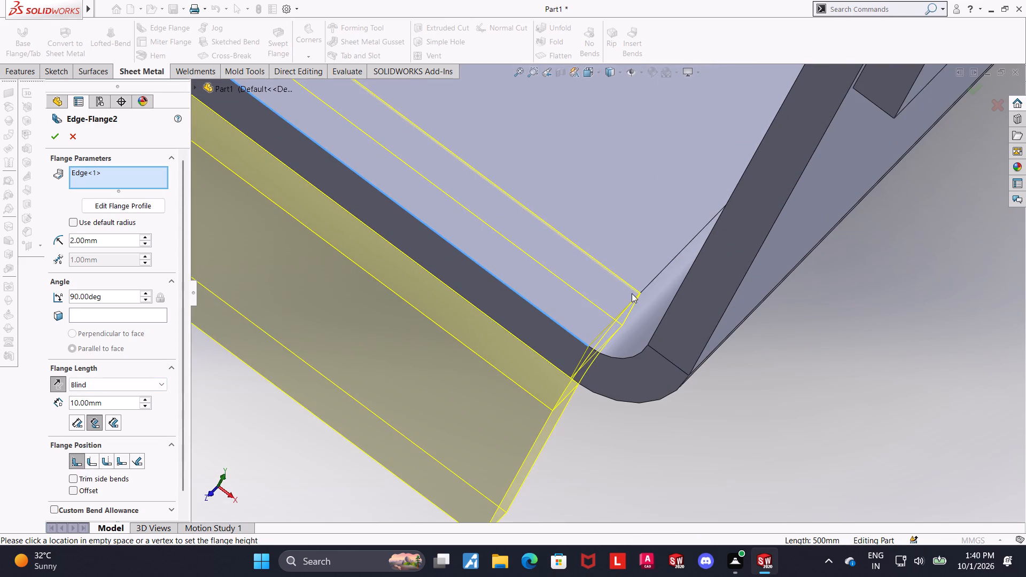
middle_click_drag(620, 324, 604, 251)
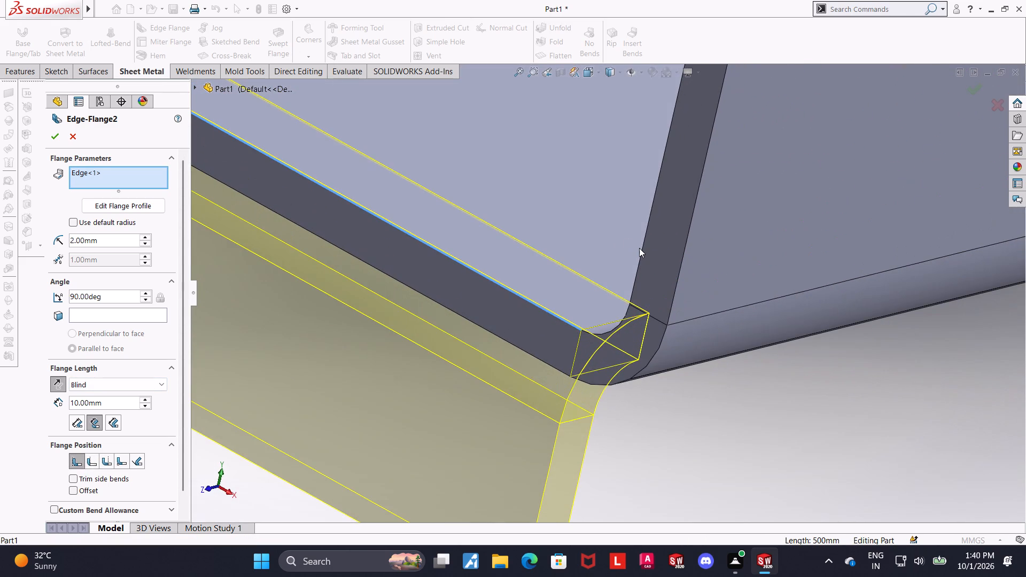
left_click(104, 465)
Accept the front edge flange with the bend-outside position.
scroll(490, 340, "up", 8)
middle_click_drag(604, 318, 582, 283)
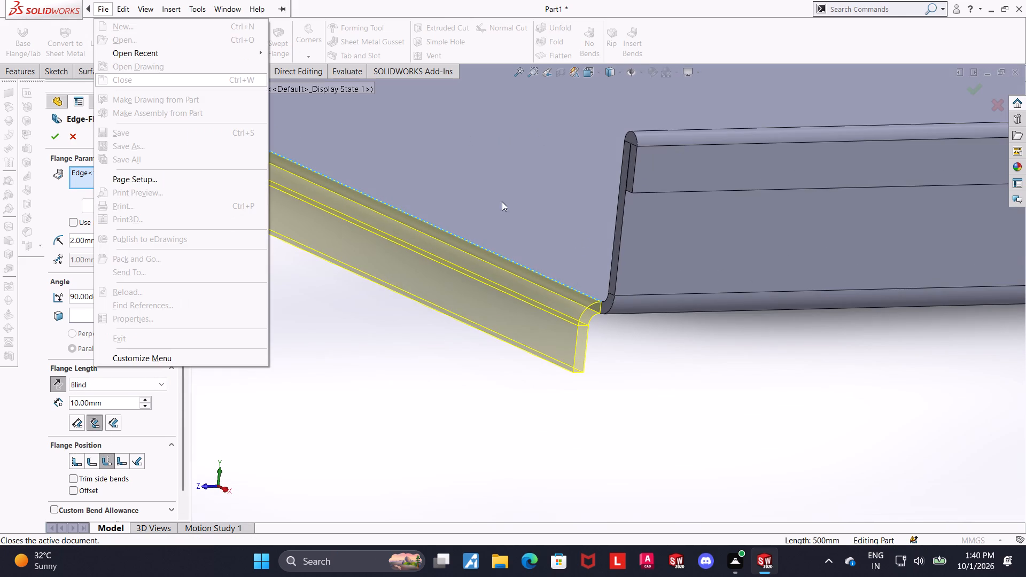
middle_click_drag(721, 417, 713, 410)
scroll(711, 384, "up", 2)
scroll(684, 305, "down", 2)
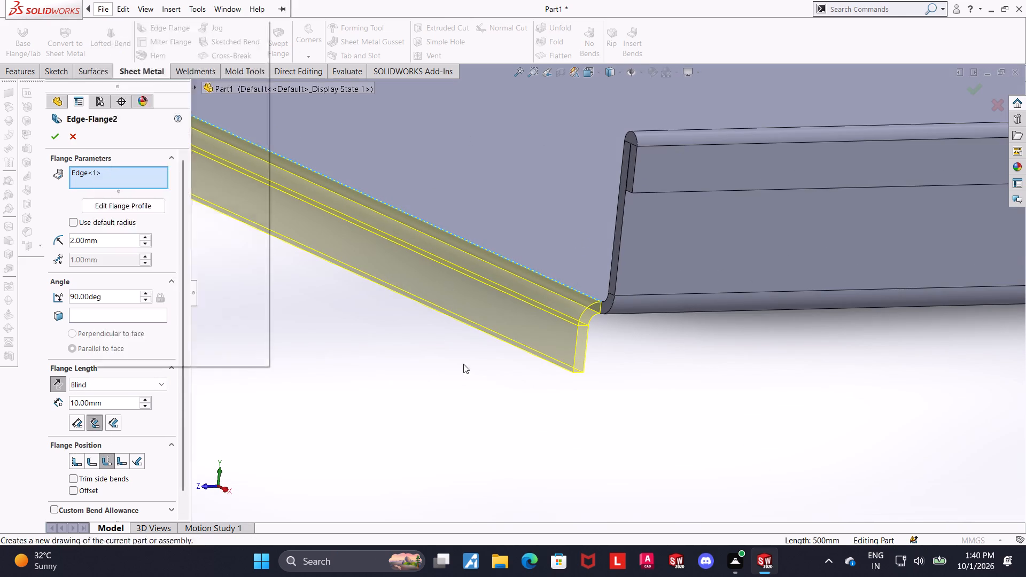
left_click(463, 364)
left_click(54, 139)
Examine the whole tray with its new front flange in isometric view and from the front.
scroll(543, 299, "up", 4)
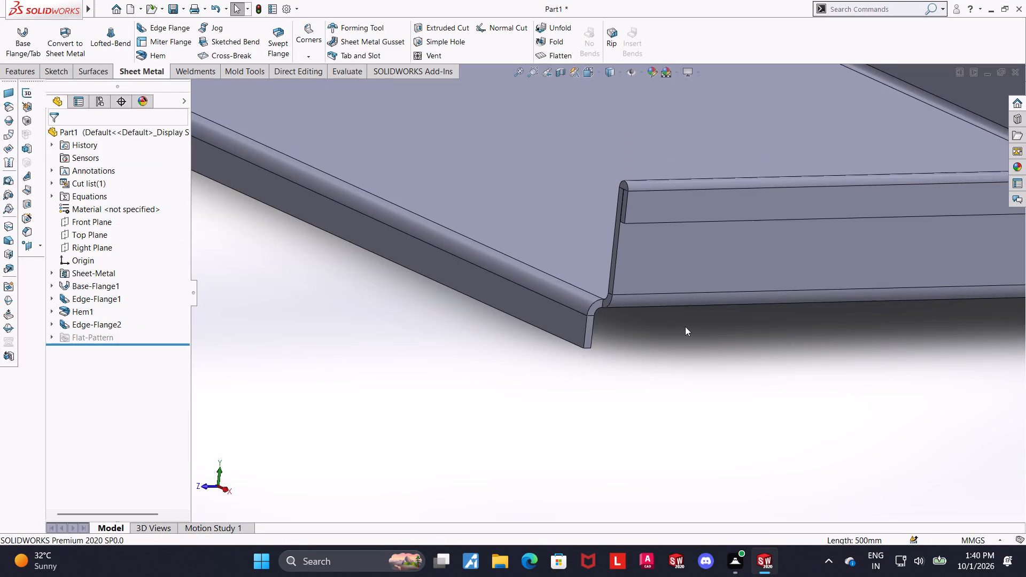
scroll(685, 326, "up", 5)
scroll(642, 219, "up", 4)
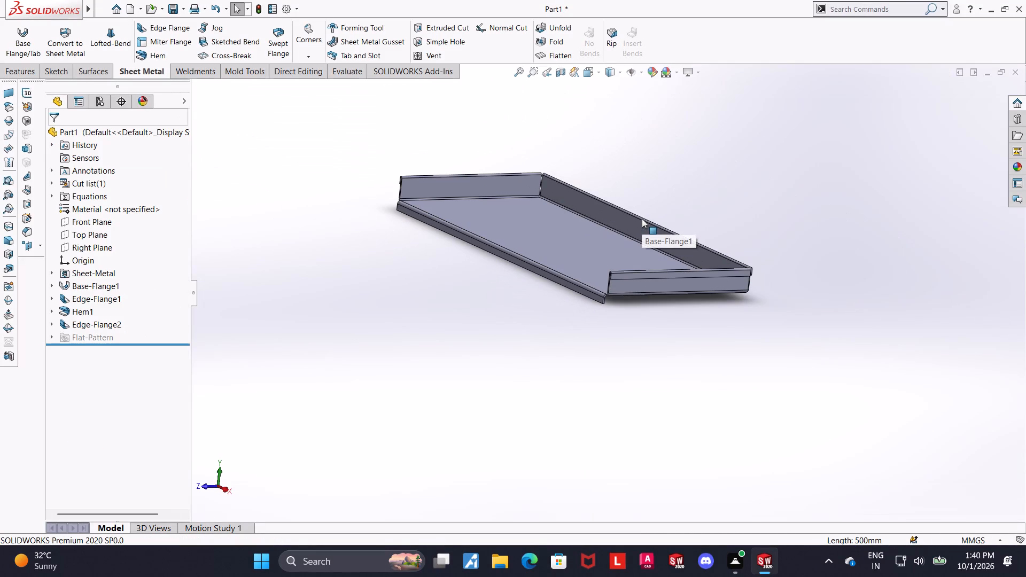
key("ctrl+7")
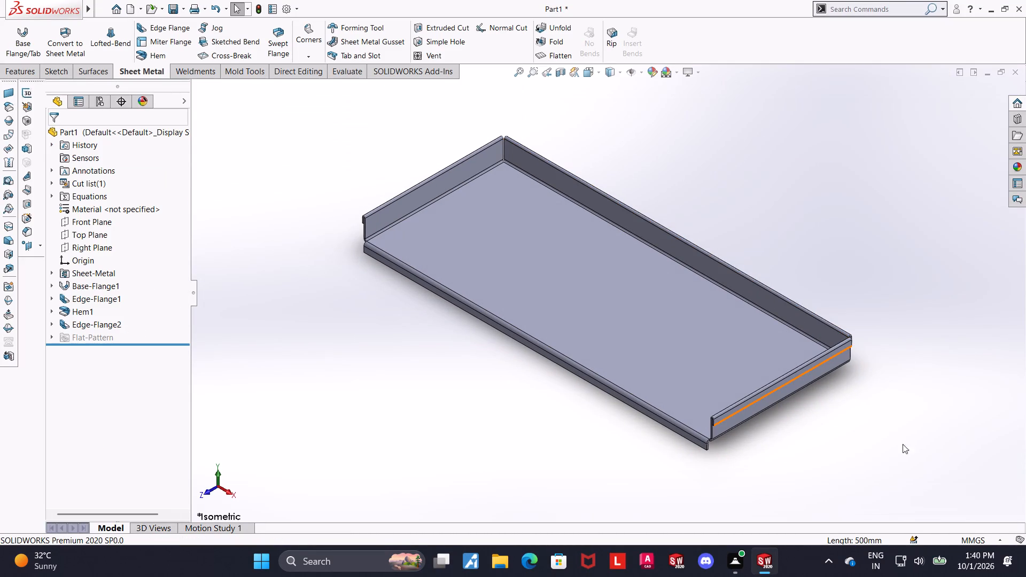
scroll(619, 411, "down", 1)
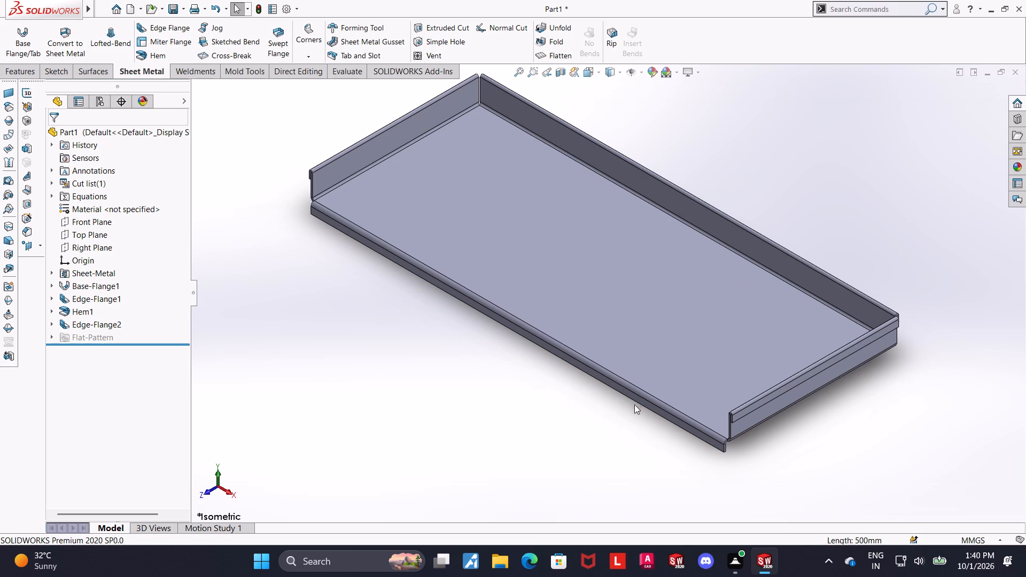
middle_click_drag(637, 404, 718, 433)
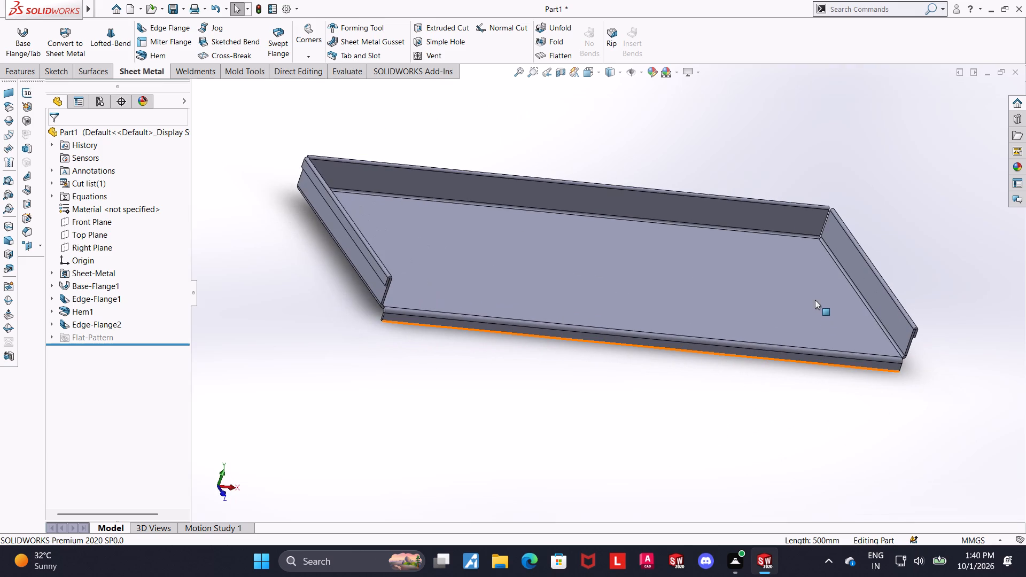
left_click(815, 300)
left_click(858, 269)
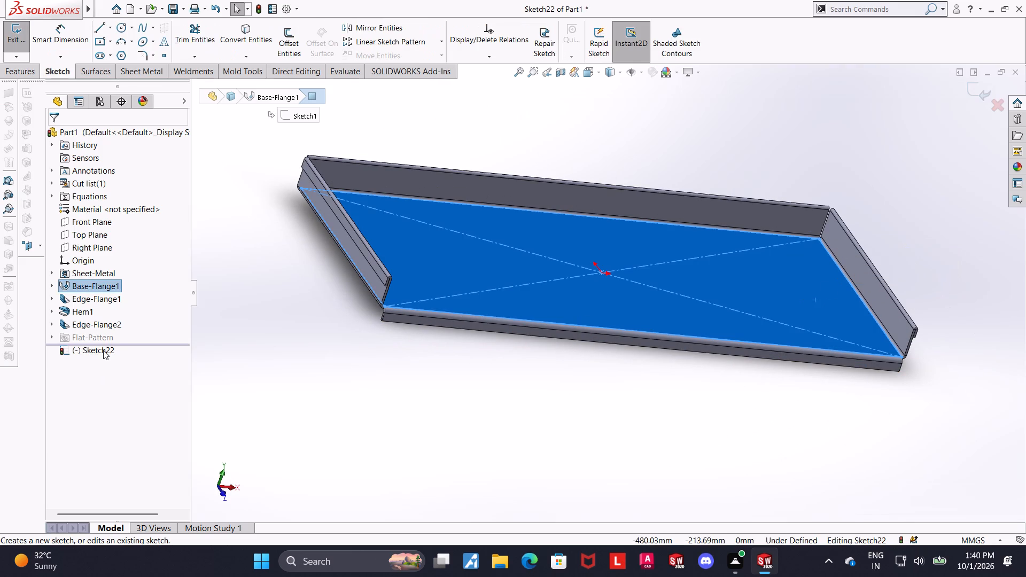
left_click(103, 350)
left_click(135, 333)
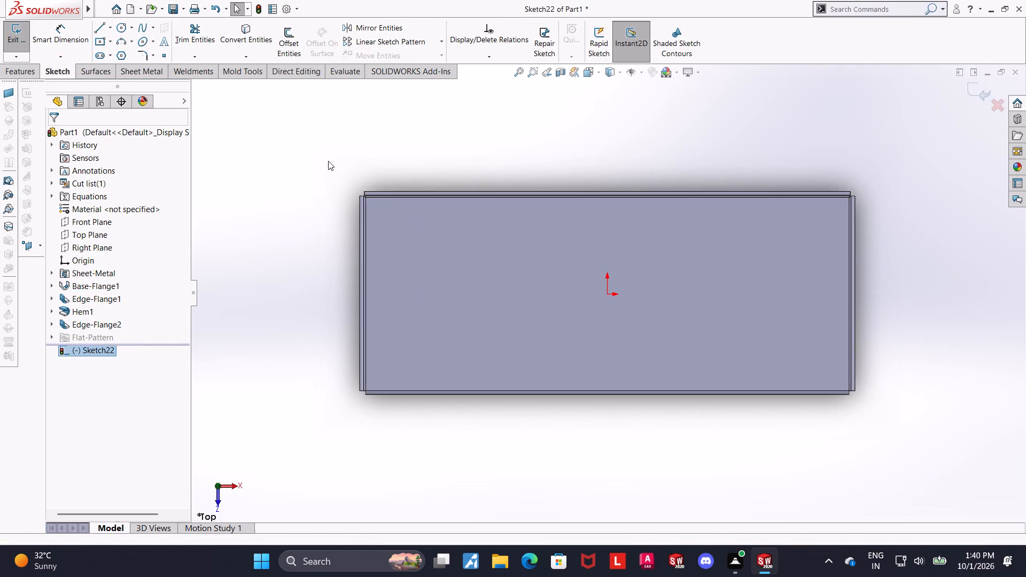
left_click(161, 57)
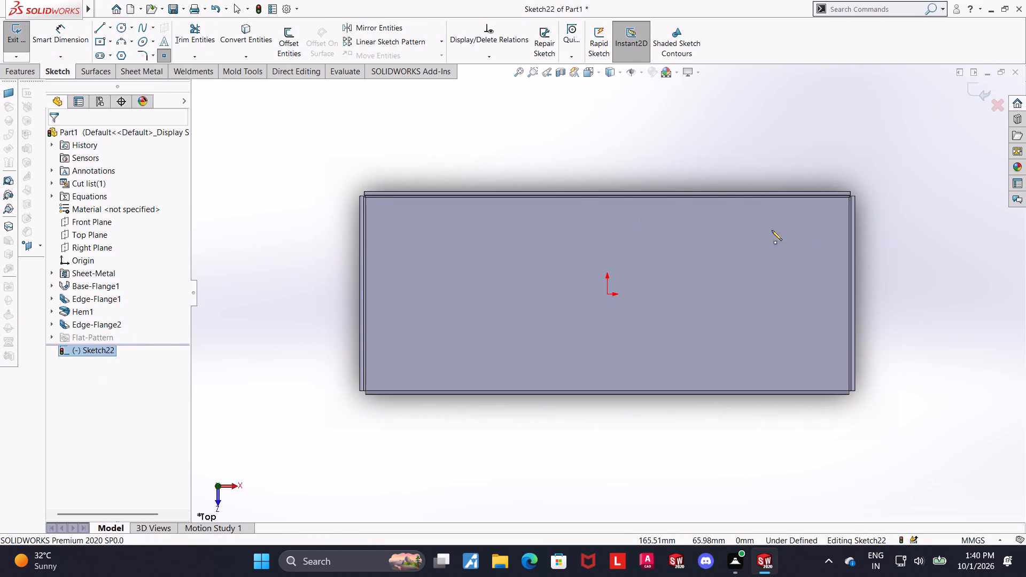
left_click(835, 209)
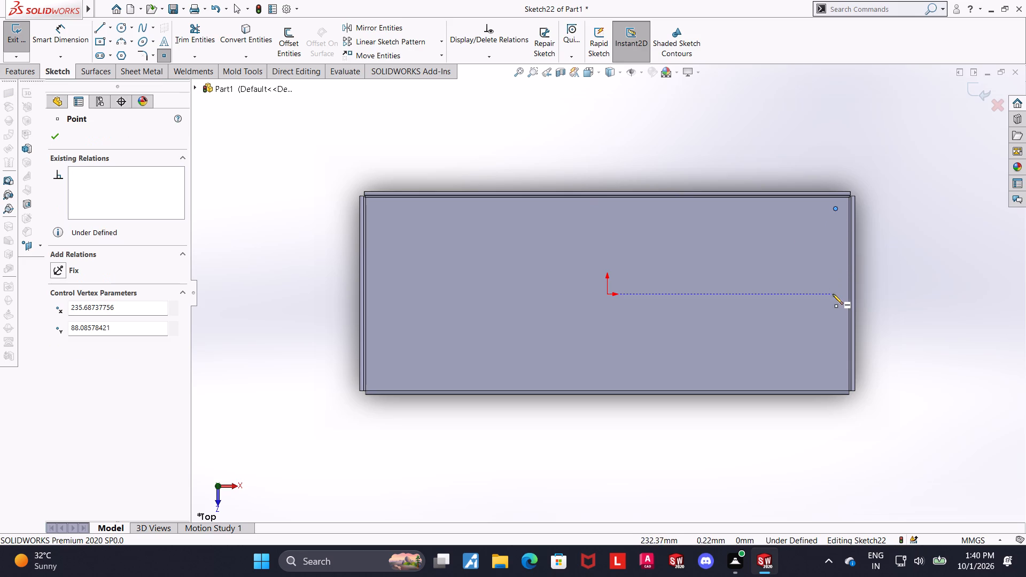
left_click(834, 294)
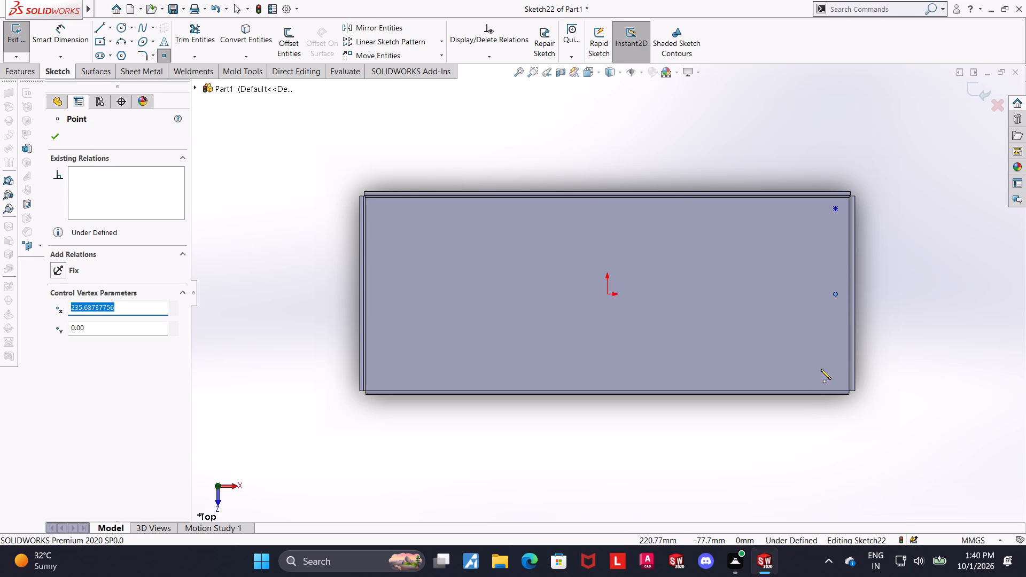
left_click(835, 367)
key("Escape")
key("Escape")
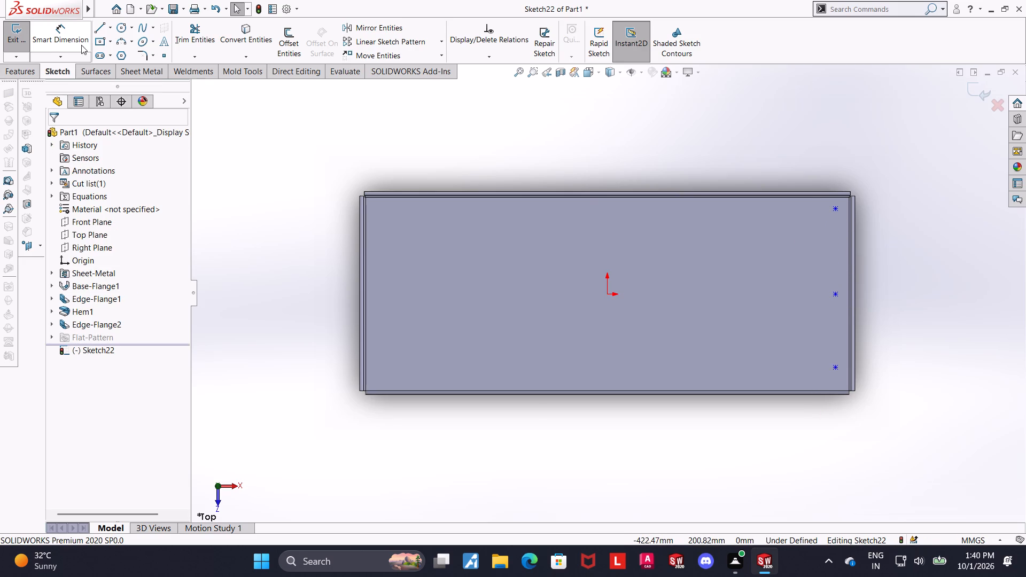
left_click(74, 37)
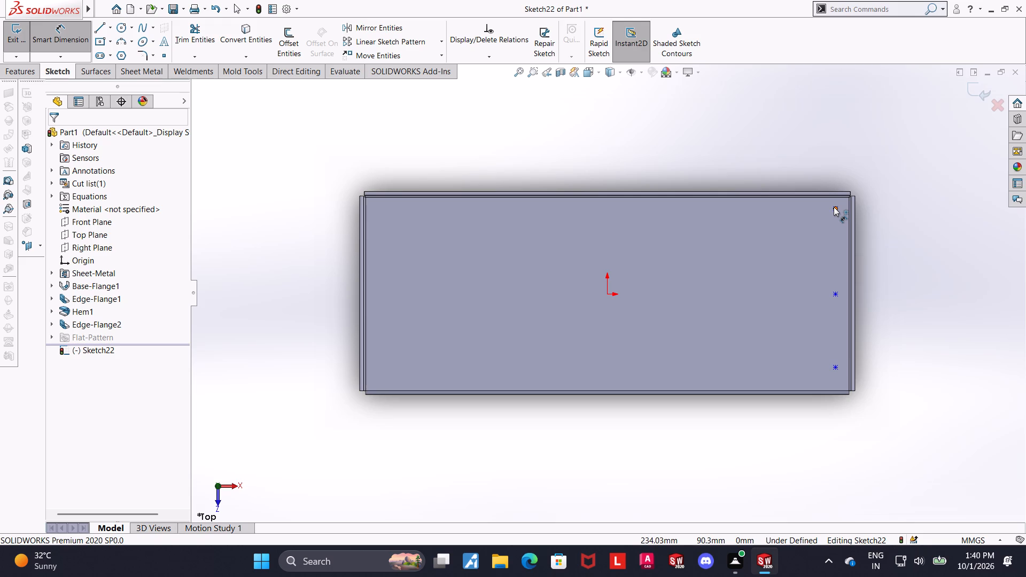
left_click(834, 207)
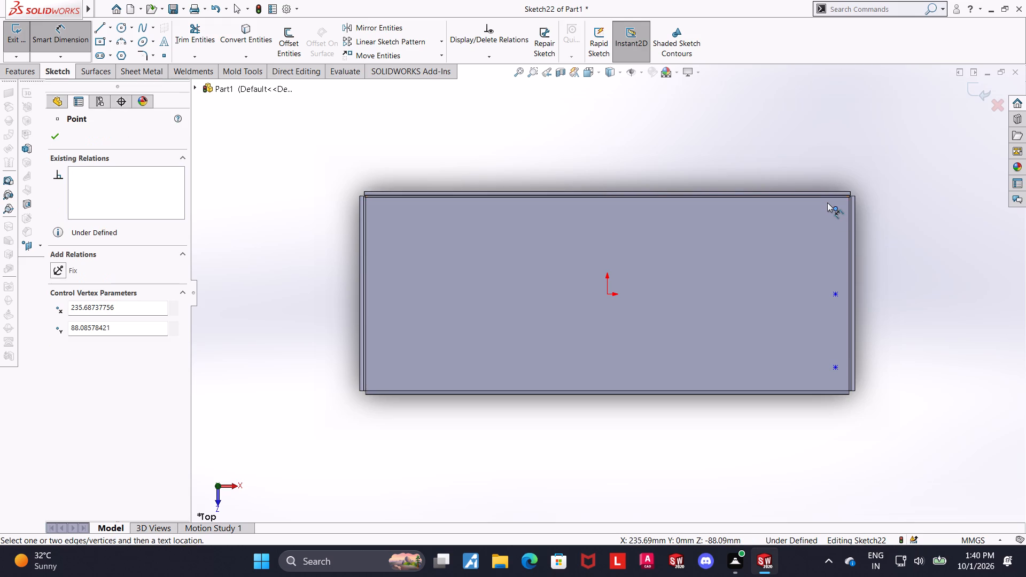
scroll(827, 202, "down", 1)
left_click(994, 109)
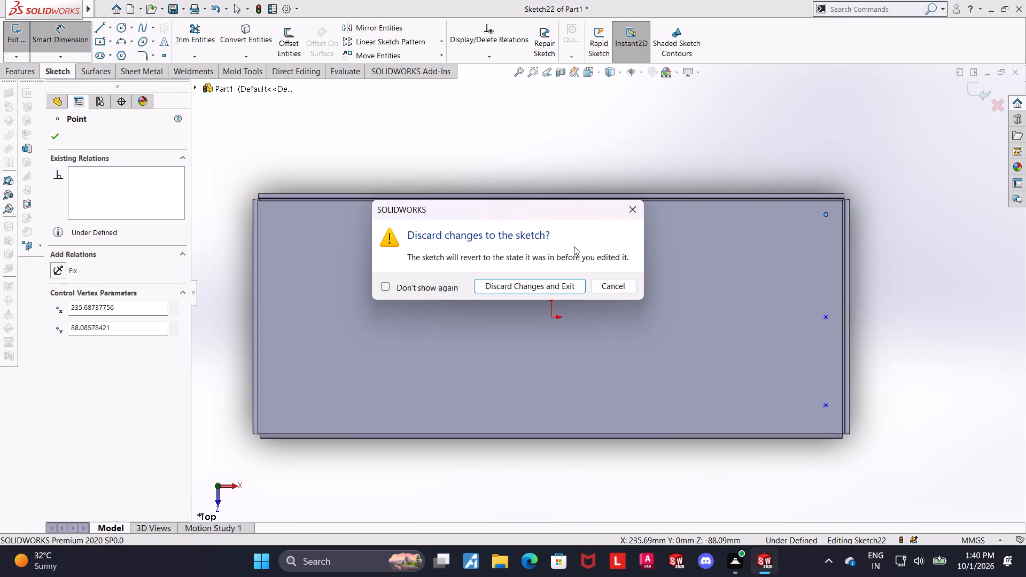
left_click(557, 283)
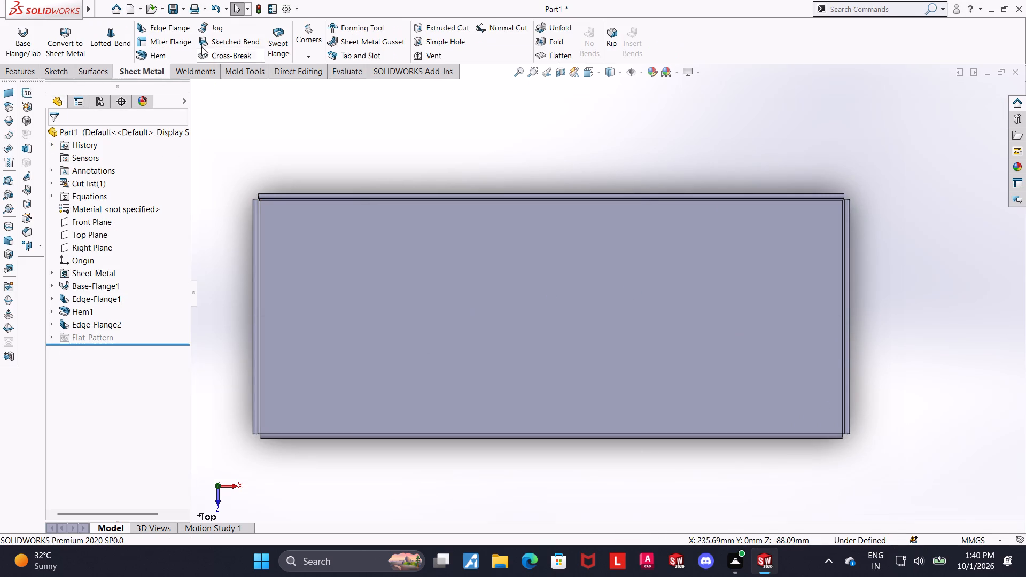
Start a Hole Wizard hole, choose the countersink type, and reset the custom sizing to its default values.
left_click(7, 71)
left_click(222, 36)
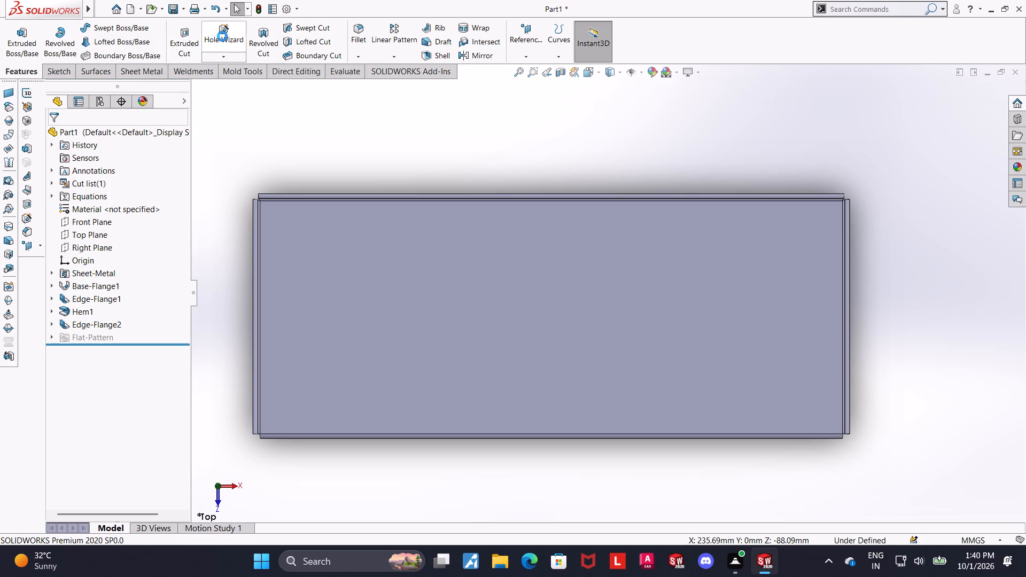
left_click_drag(184, 322, 184, 343)
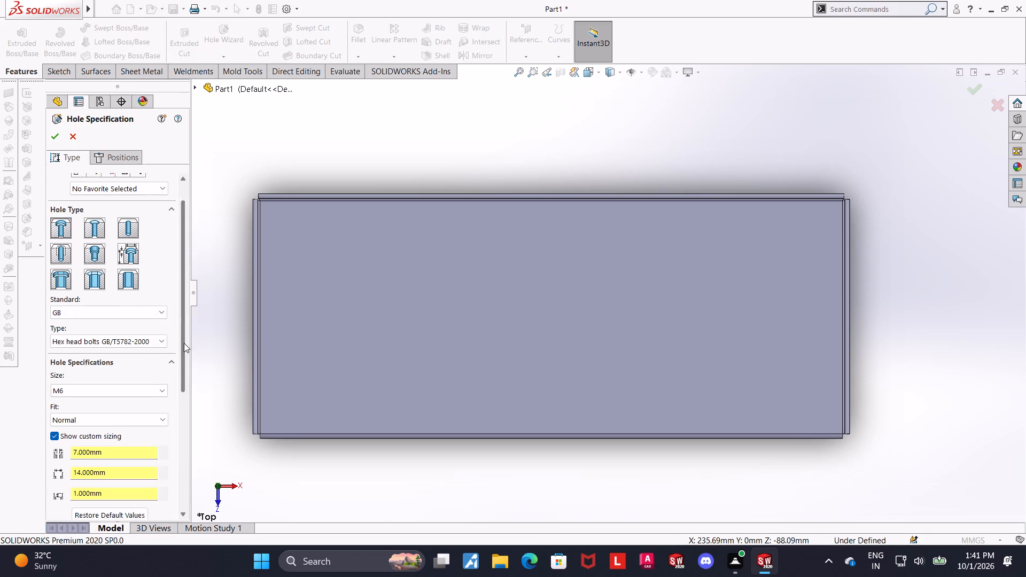
left_click_drag(184, 343, 184, 346)
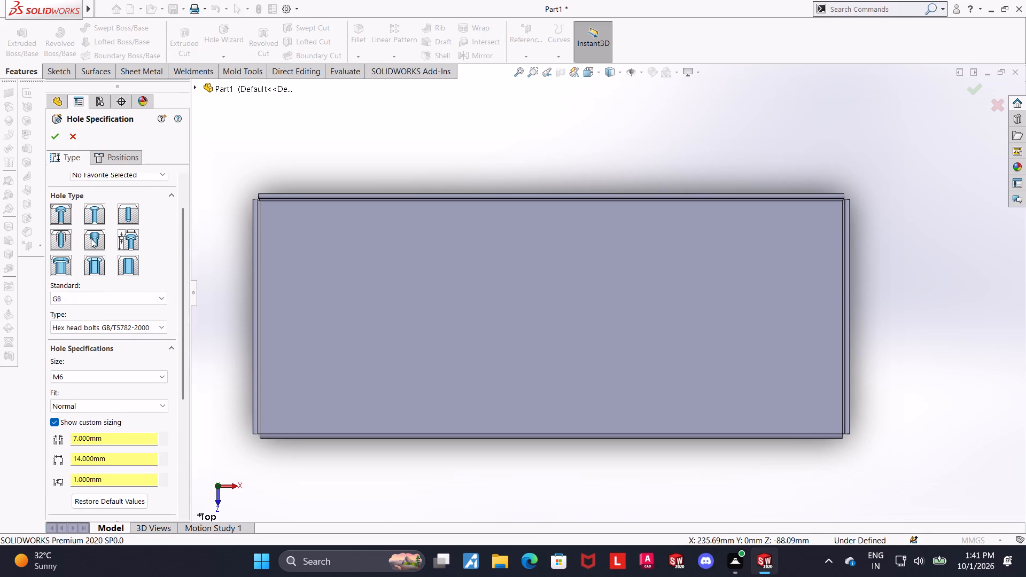
left_click(97, 209)
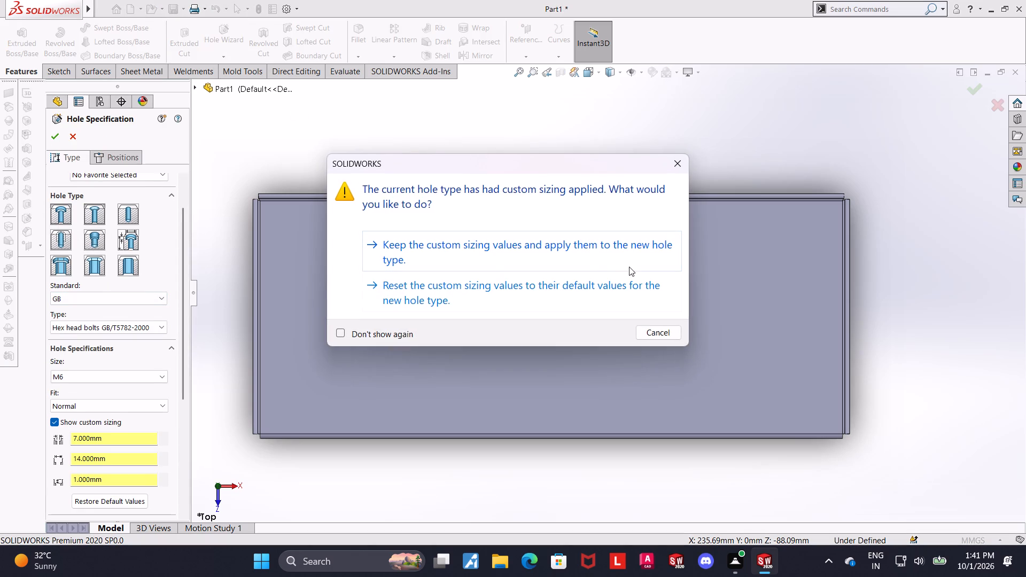
left_click(474, 284)
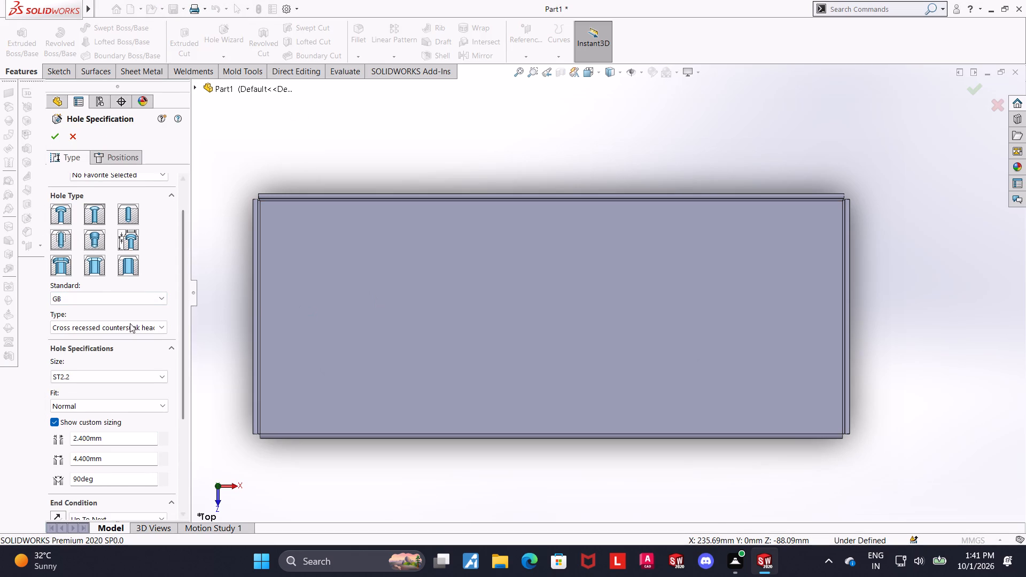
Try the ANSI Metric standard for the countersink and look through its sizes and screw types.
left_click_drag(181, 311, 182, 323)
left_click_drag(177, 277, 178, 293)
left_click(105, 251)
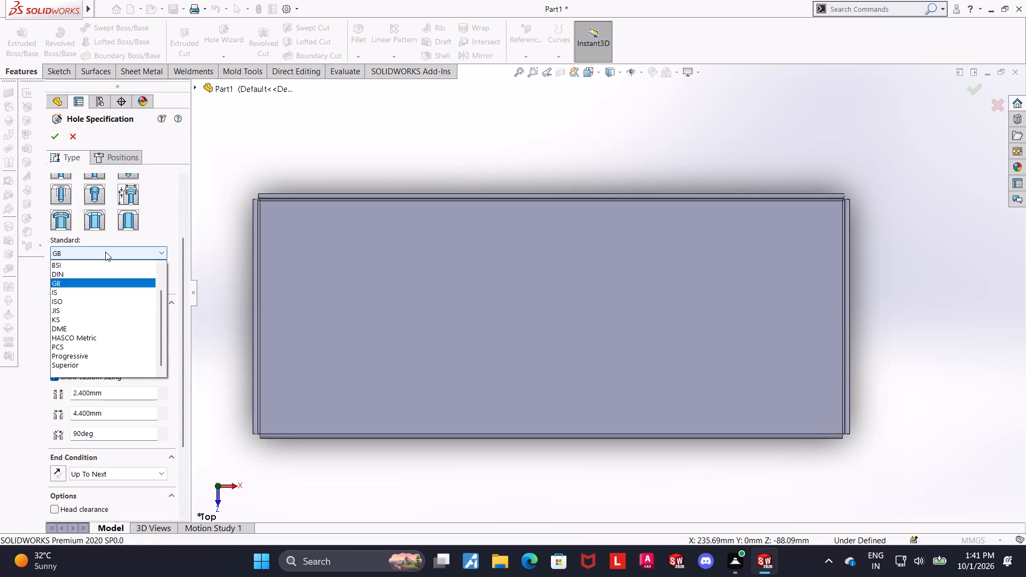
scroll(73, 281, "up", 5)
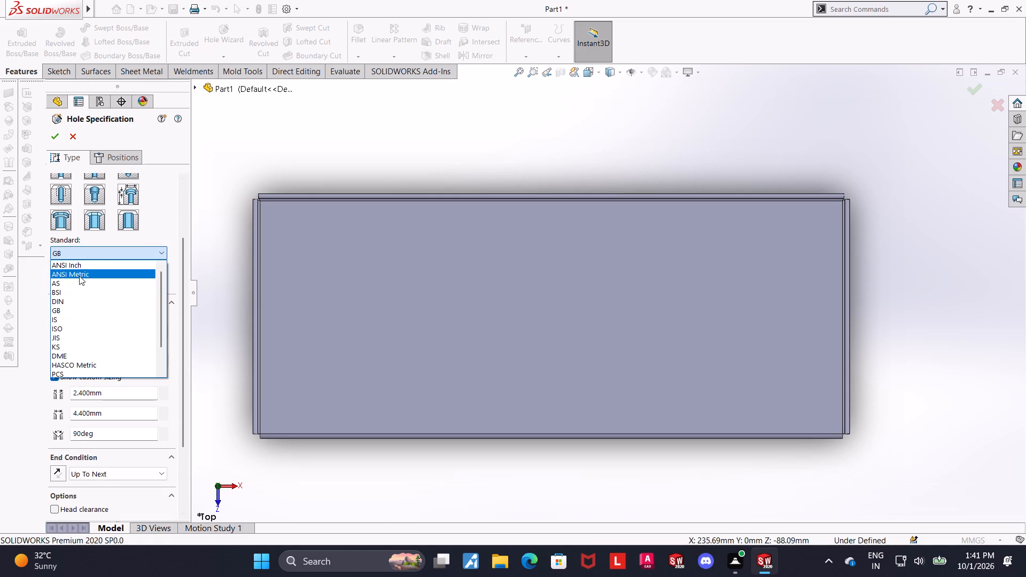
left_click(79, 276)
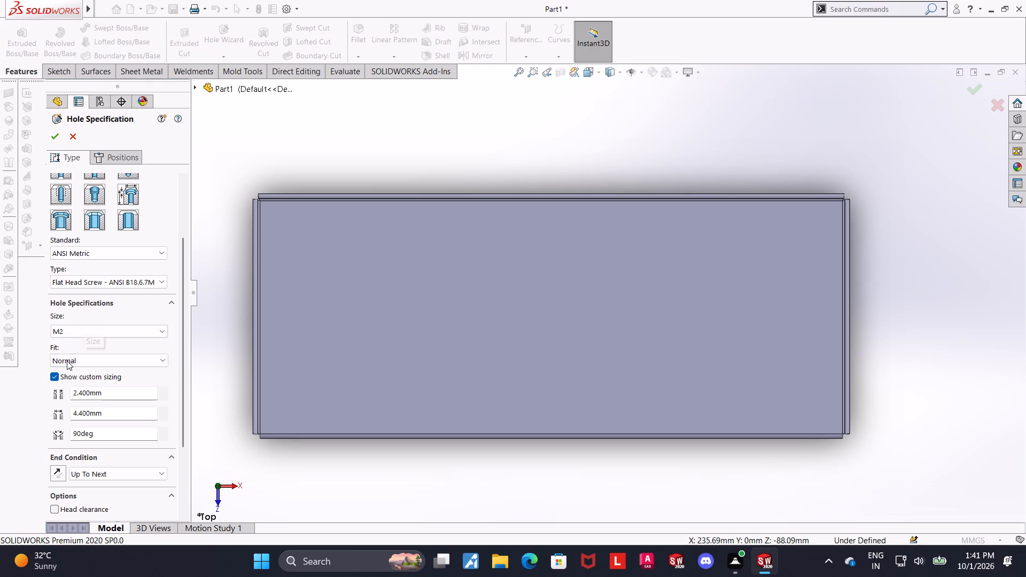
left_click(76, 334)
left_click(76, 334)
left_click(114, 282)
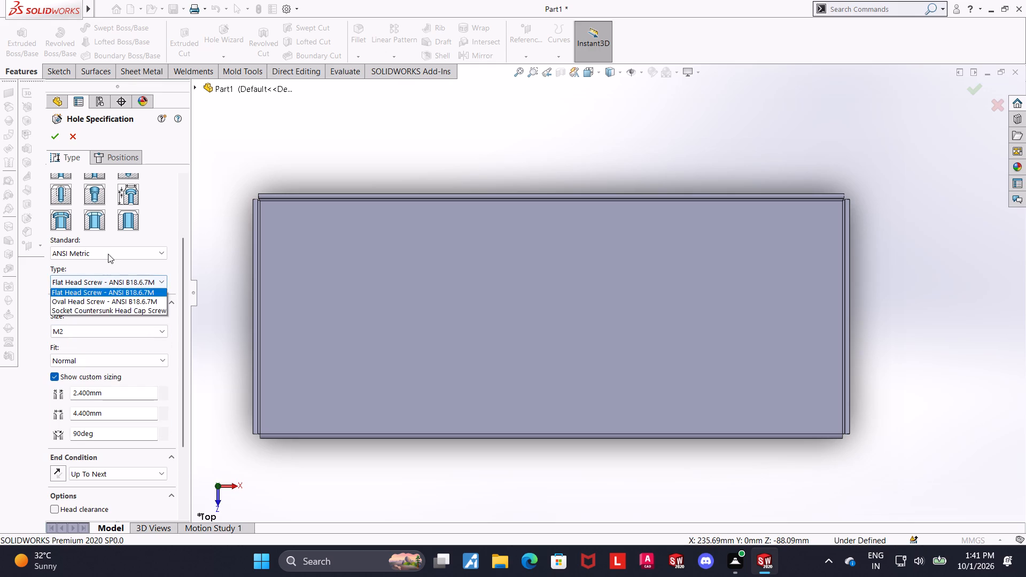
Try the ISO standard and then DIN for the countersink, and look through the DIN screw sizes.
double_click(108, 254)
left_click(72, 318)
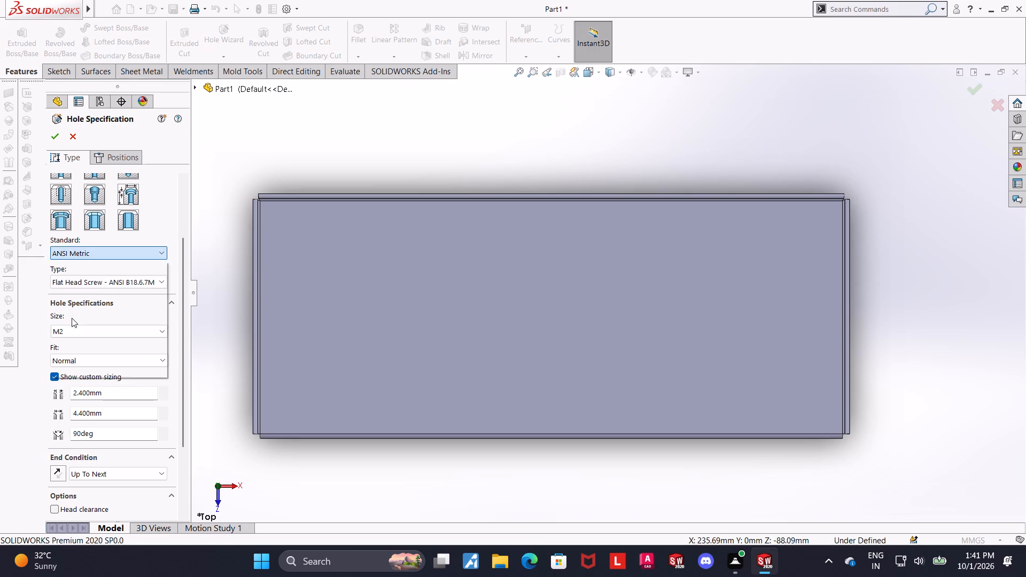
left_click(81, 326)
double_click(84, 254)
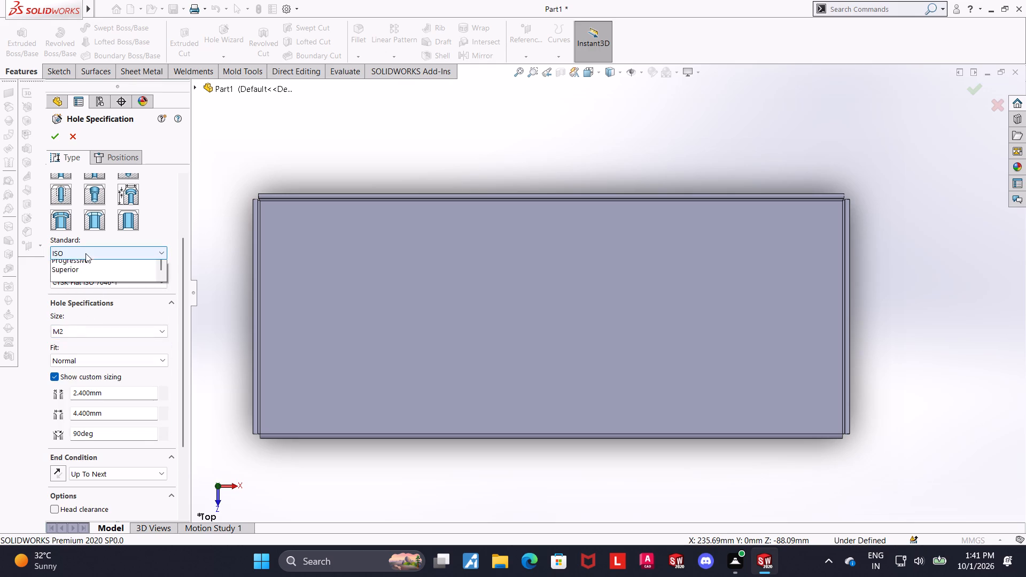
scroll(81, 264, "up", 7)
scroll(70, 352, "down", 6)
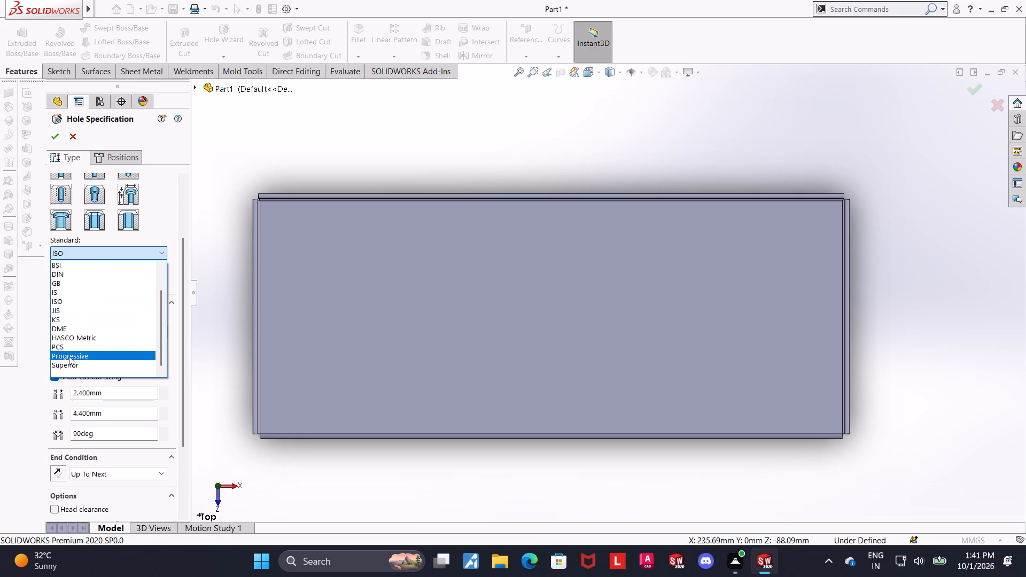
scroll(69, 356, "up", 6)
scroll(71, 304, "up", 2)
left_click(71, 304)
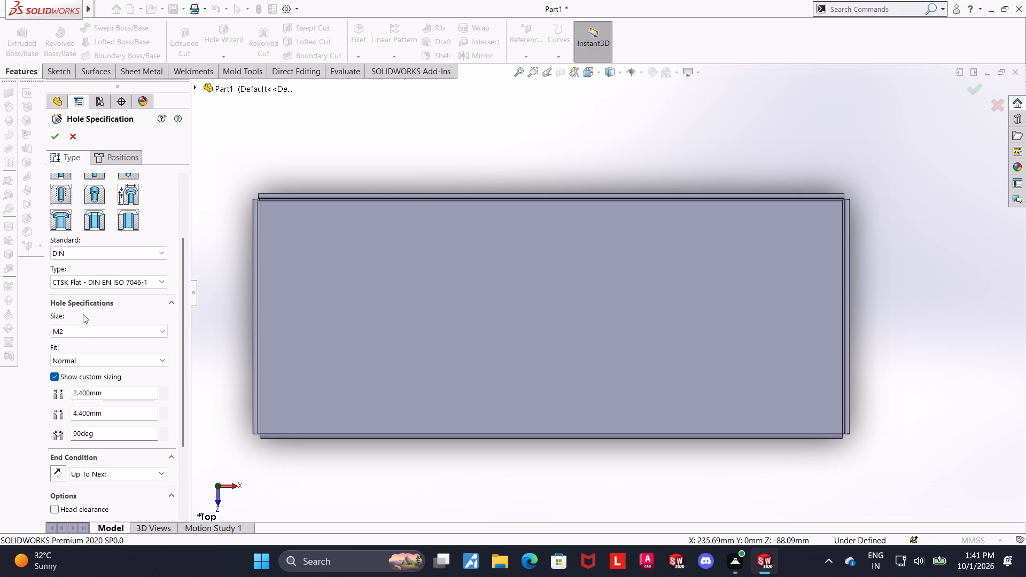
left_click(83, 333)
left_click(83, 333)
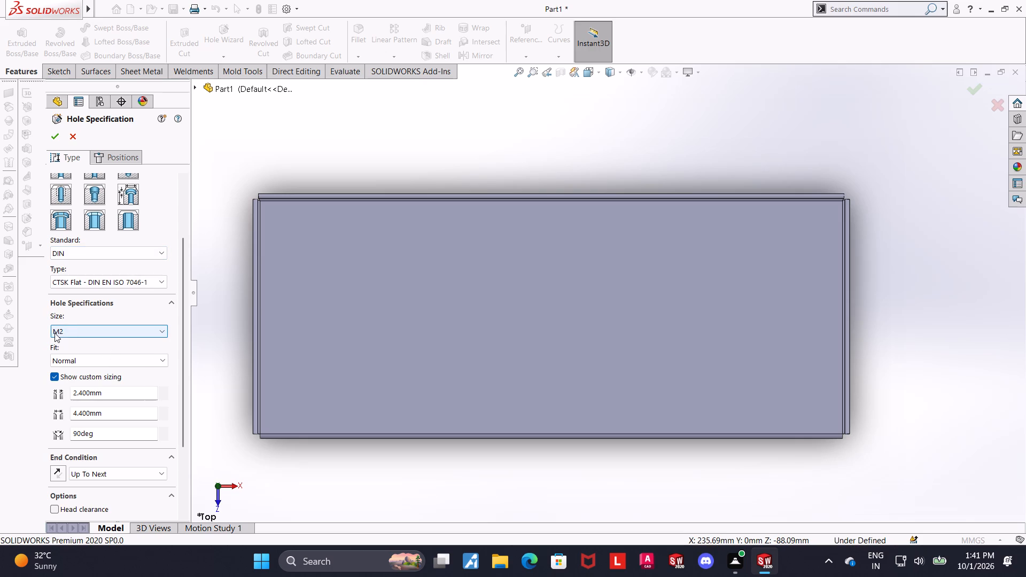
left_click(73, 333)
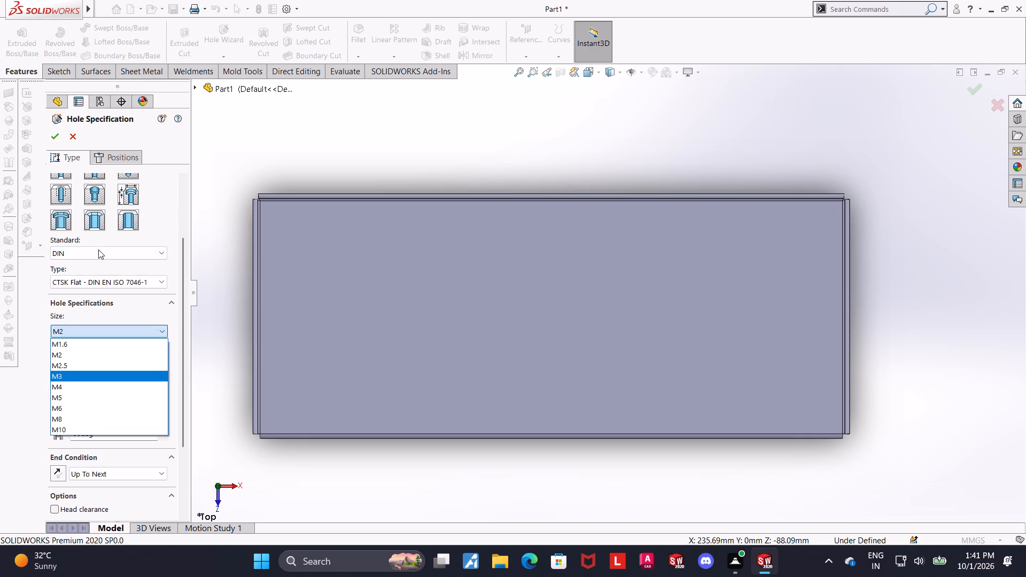
Set the countersink to the ISO standard, keeping the CTSK Flat ISO 7046-1 type, and choose size M10.
double_click(98, 249)
left_click(67, 304)
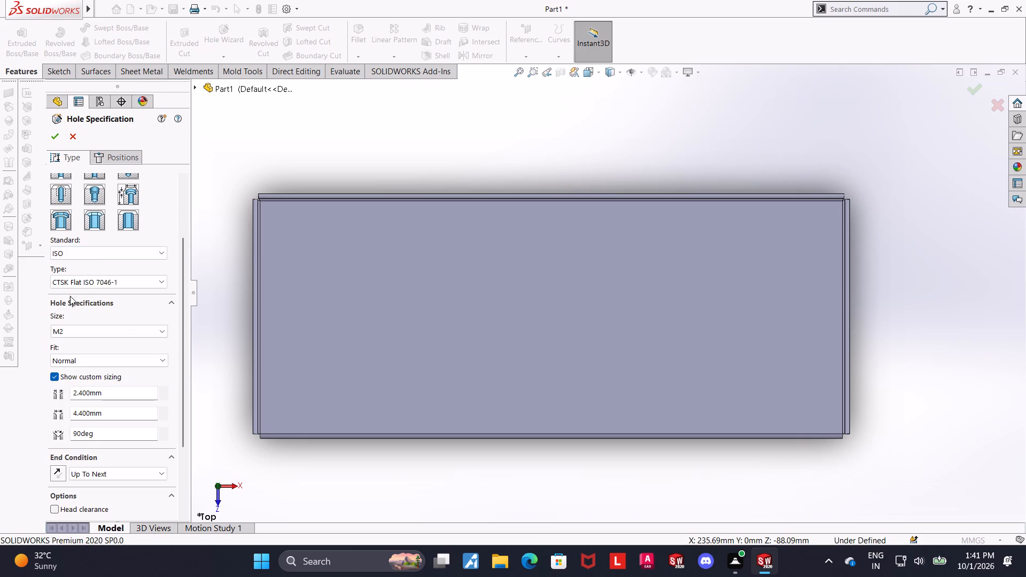
left_click(91, 279)
left_click(91, 279)
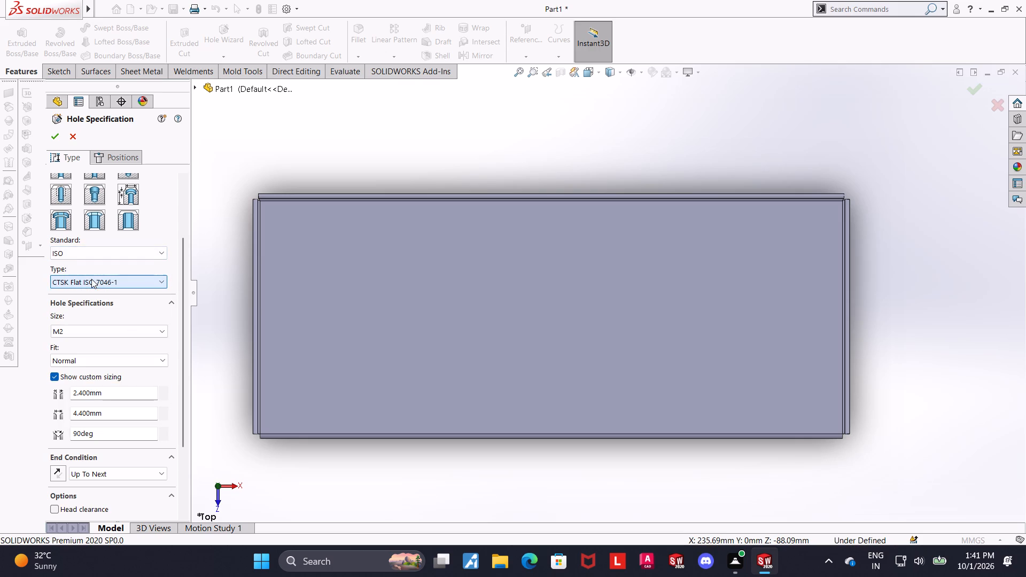
left_click(94, 326)
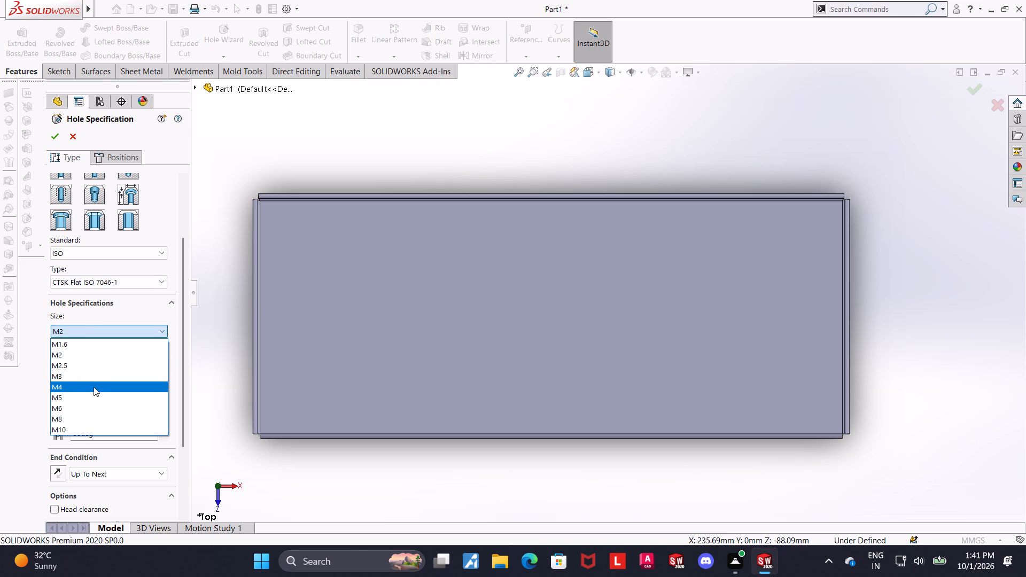
scroll(84, 348, "up", 2)
scroll(68, 386, "down", 6)
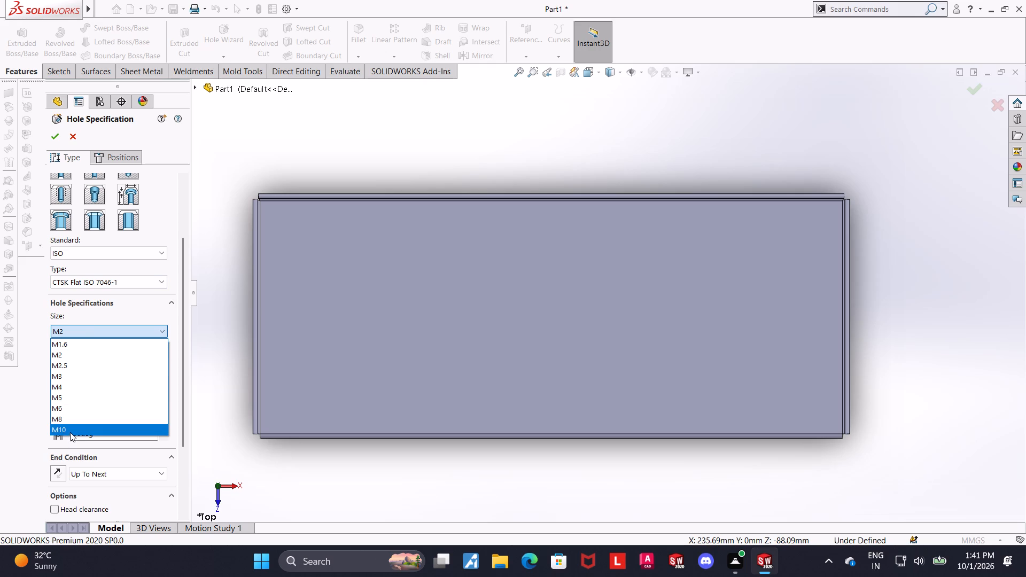
left_click(70, 432)
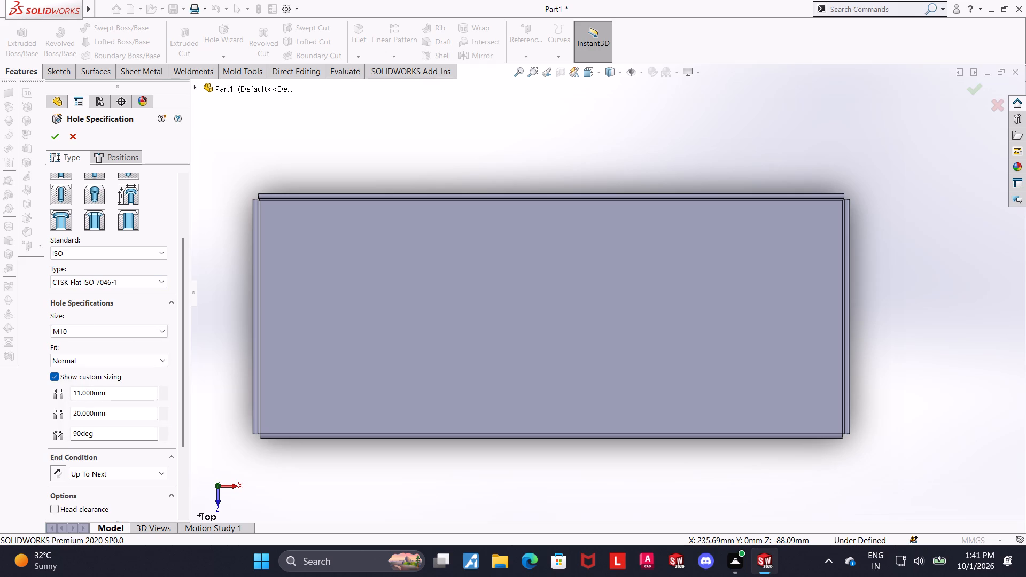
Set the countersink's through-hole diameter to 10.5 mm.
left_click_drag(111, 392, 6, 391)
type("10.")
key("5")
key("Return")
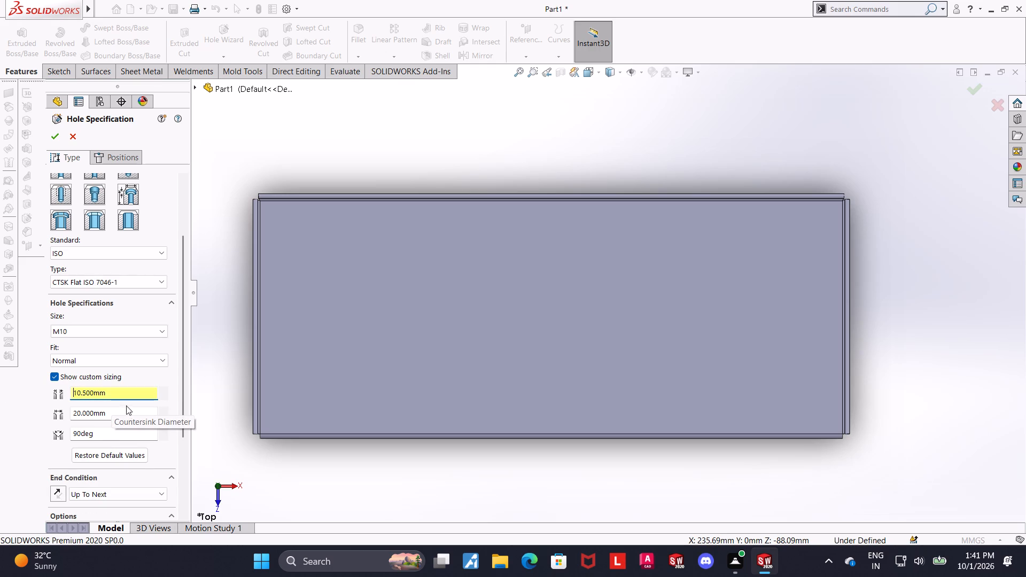
Set the through-hole diameter to 6.5 mm and the countersink diameter to 10.5 mm.
left_click_drag(130, 394, 0, 387)
type("6.5")
key("Return")
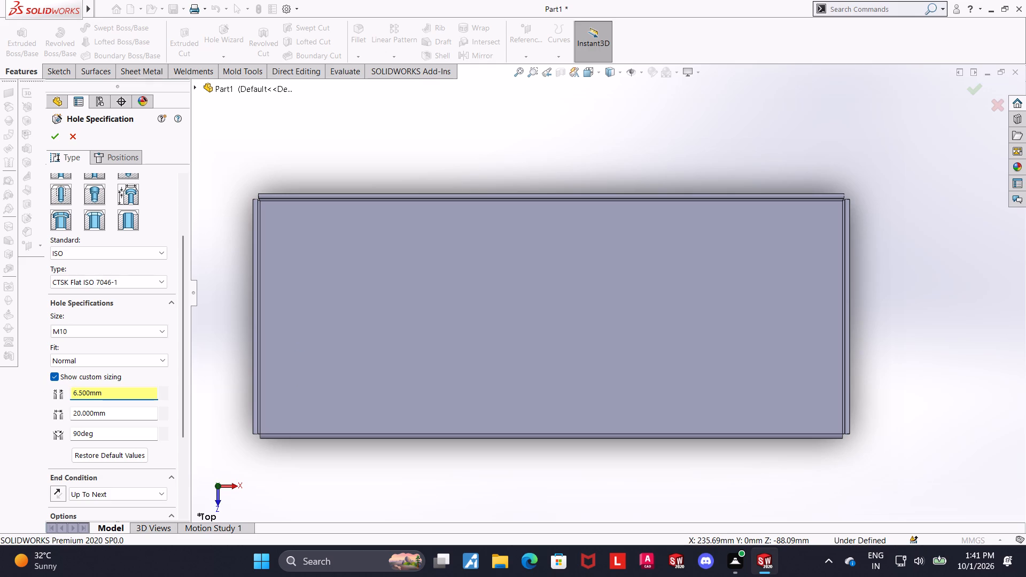
left_click_drag(124, 413, 0, 405)
type("10.5")
key("Return")
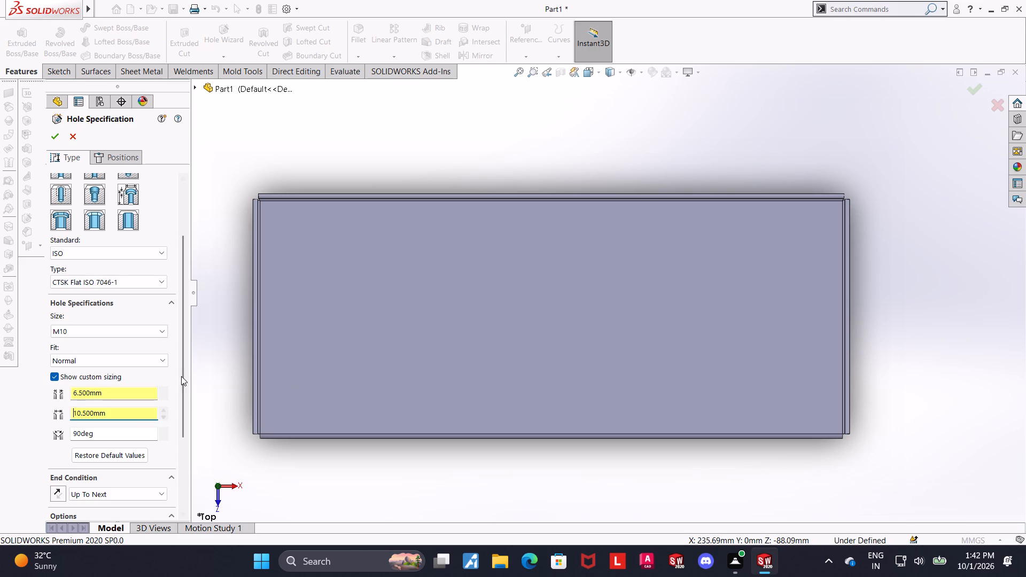
Review the hole's end condition choices, options and tolerance settings, keeping the Up To Next end condition.
left_click_drag(185, 366, 176, 416)
left_click(131, 408)
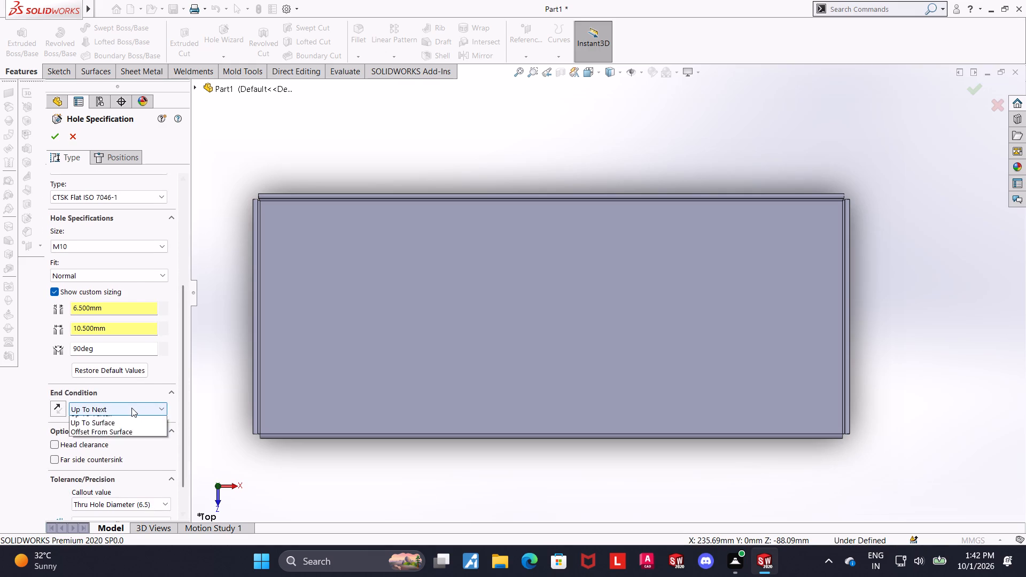
left_click(131, 408)
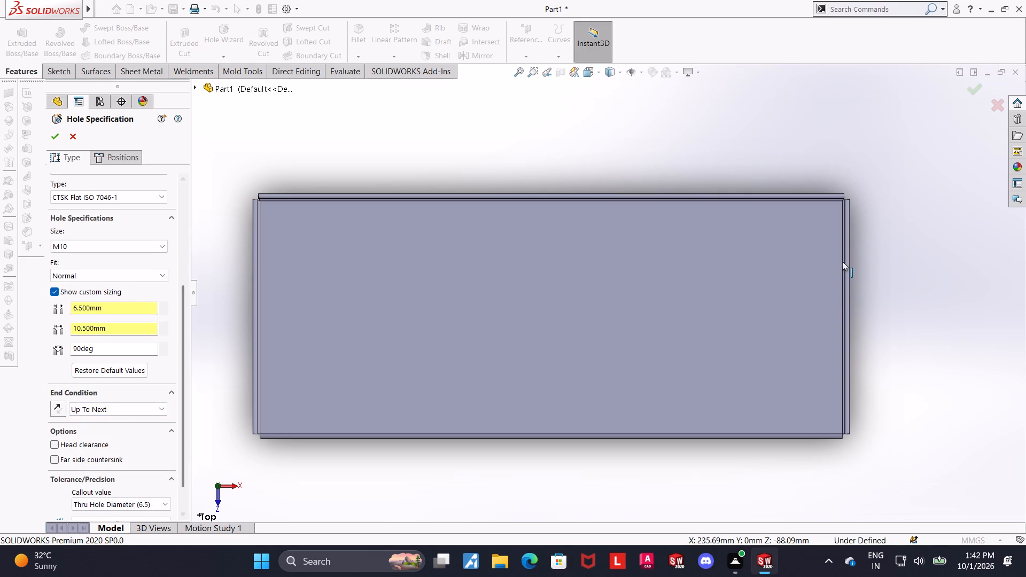
left_click_drag(185, 409, 185, 416)
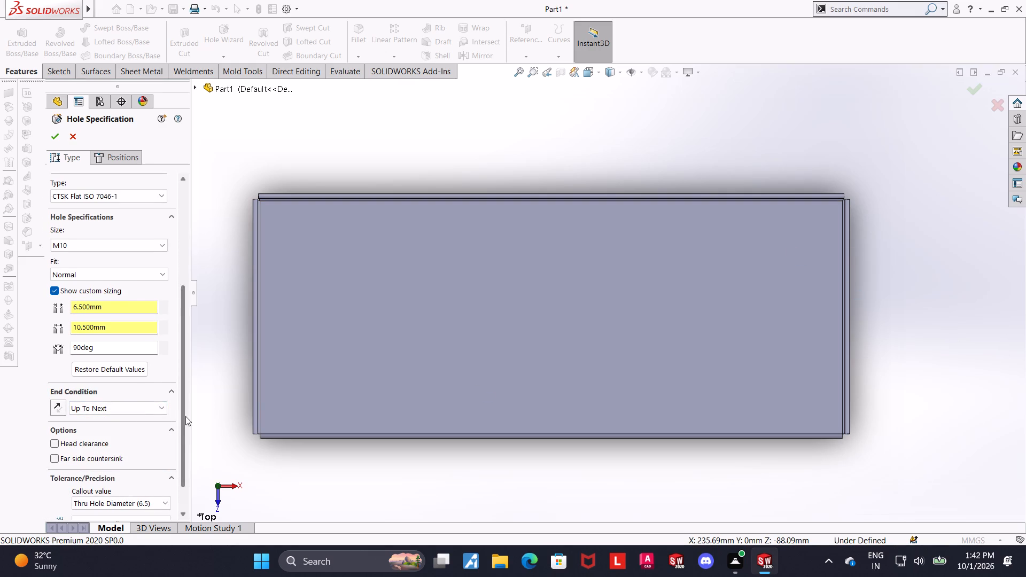
left_click_drag(185, 416, 184, 457)
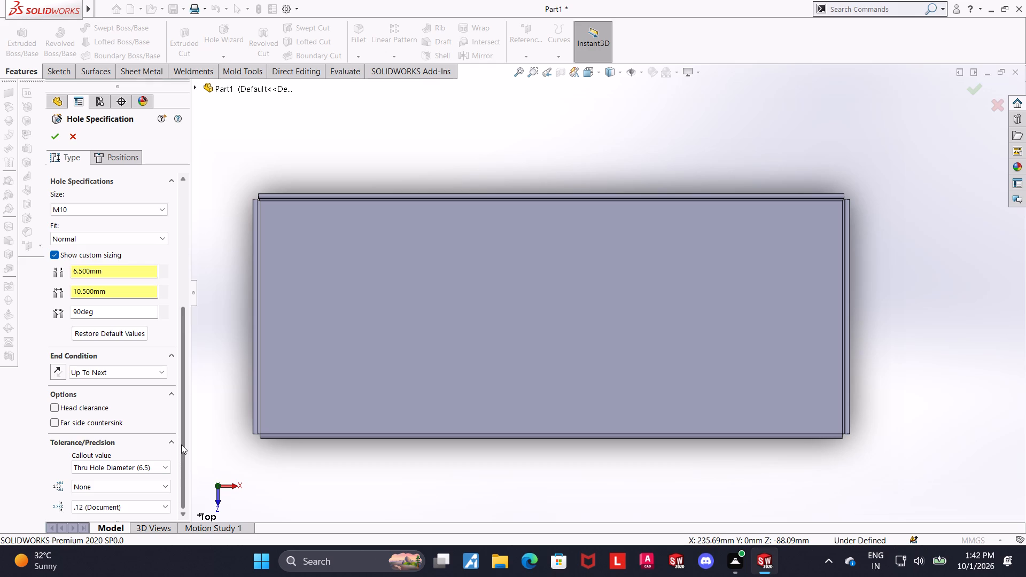
left_click_drag(181, 445, 178, 418)
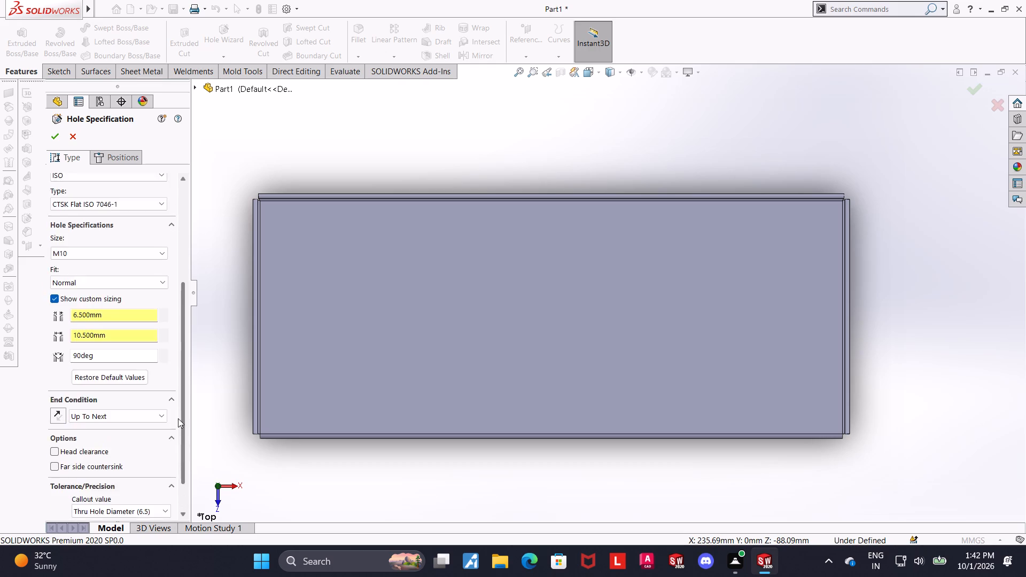
left_click_drag(178, 418, 190, 251)
Using a 3D sketch, place a countersunk hole on the tray base near the back-right corner, about 230 mm in X and 82 mm behind the origin.
left_click(122, 163)
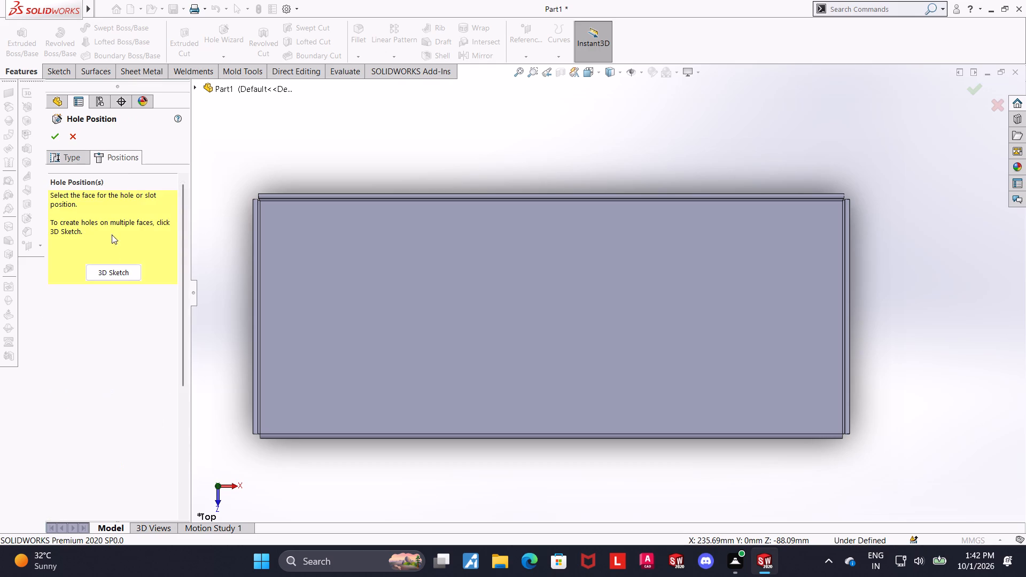
left_click(115, 266)
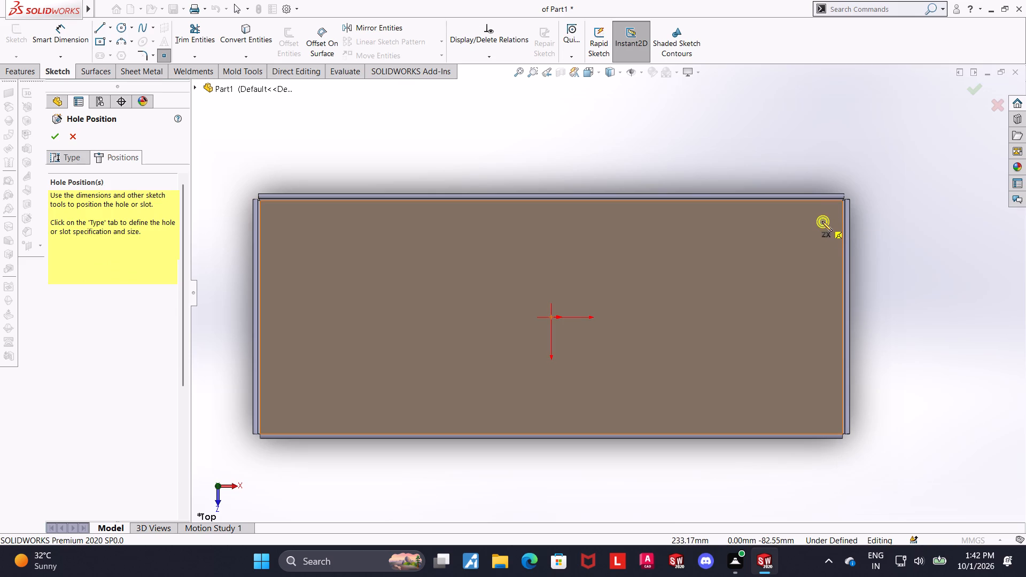
left_click(819, 222)
Examine the countersunk hole's preview at the tray corner from several angles and return to the top view.
middle_click_drag(859, 308, 798, 150)
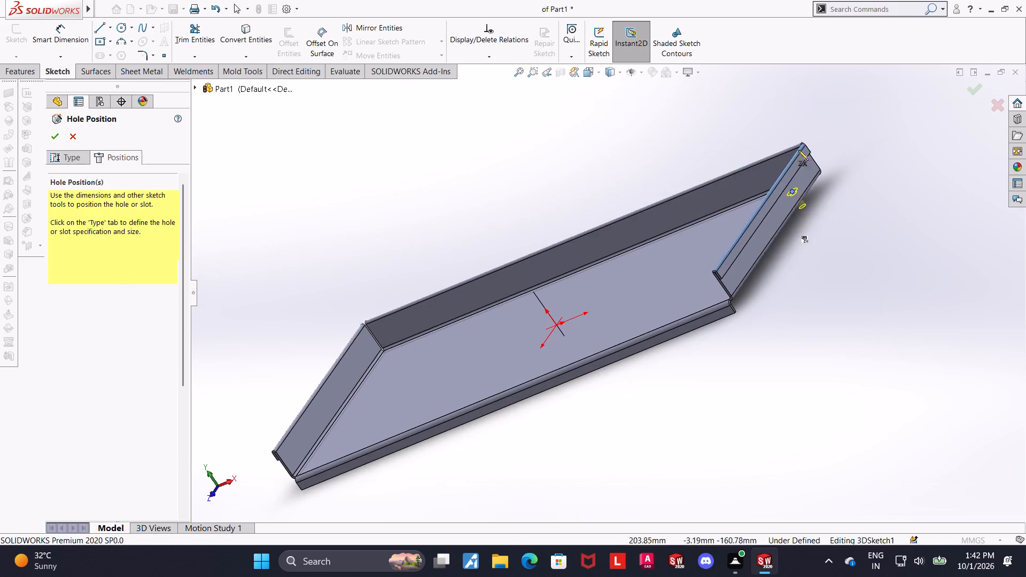
middle_click_drag(798, 150, 799, 151)
scroll(805, 104, "down", 5)
scroll(761, 235, "up", 1)
scroll(705, 285, "down", 5)
middle_click_drag(680, 381, 660, 378)
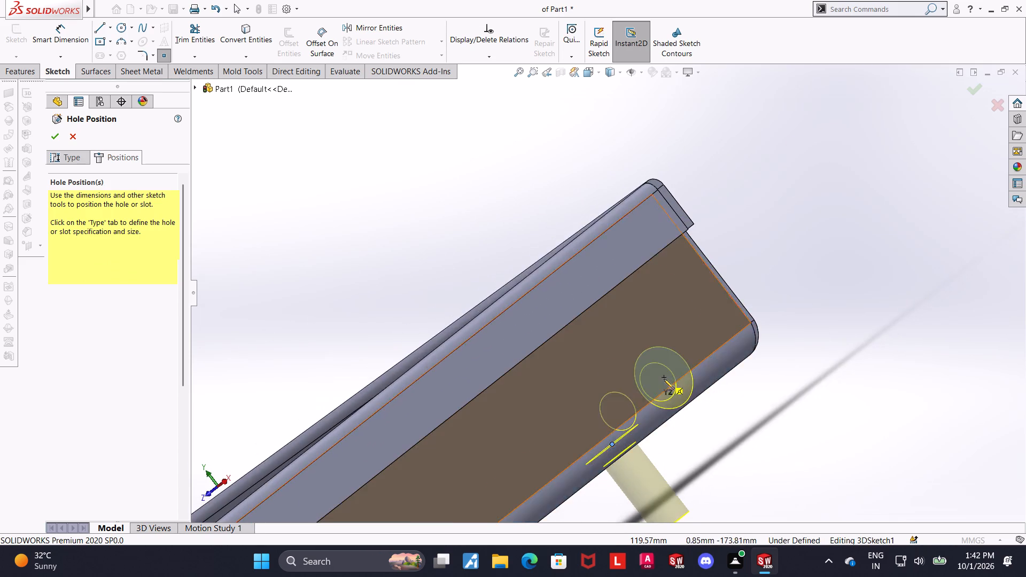
scroll(664, 379, "up", 8)
middle_click_drag(607, 393, 651, 436)
scroll(653, 441, "up", 1)
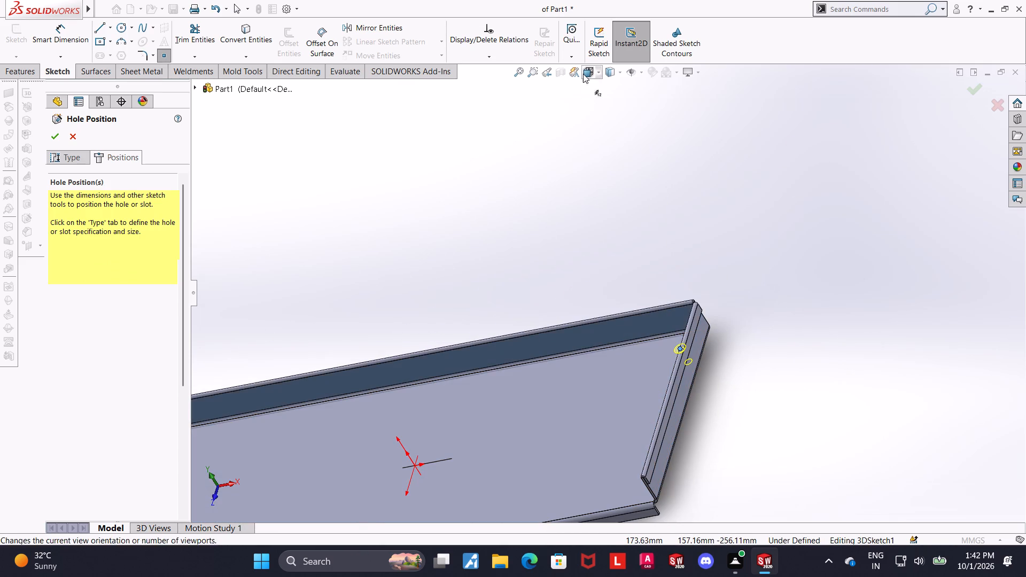
left_click(583, 74)
left_click(447, 303)
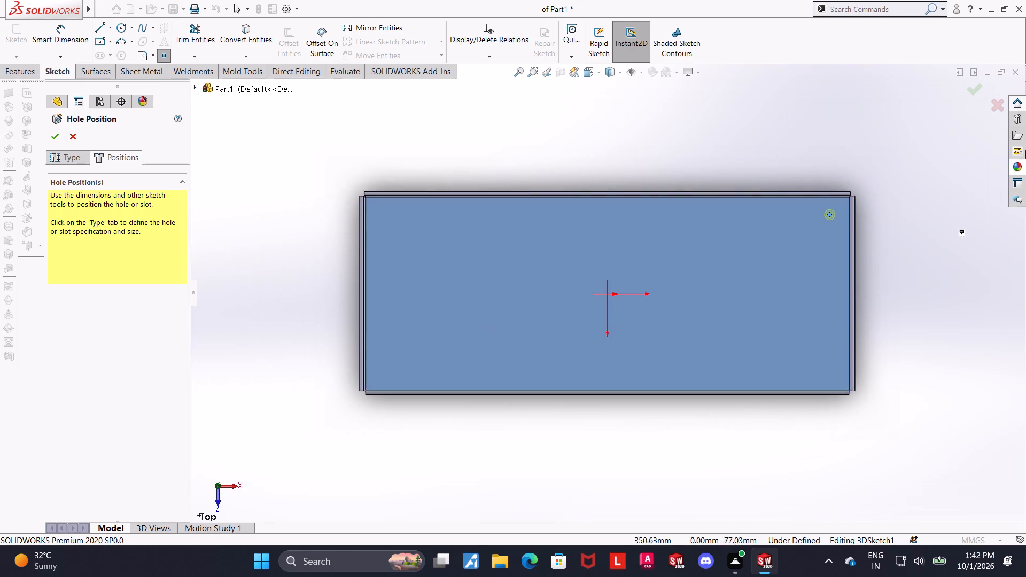
Dimension the hole point 20 mm from the back edge of the tray base.
scroll(844, 230, "down", 5)
key("Escape")
left_click(59, 35)
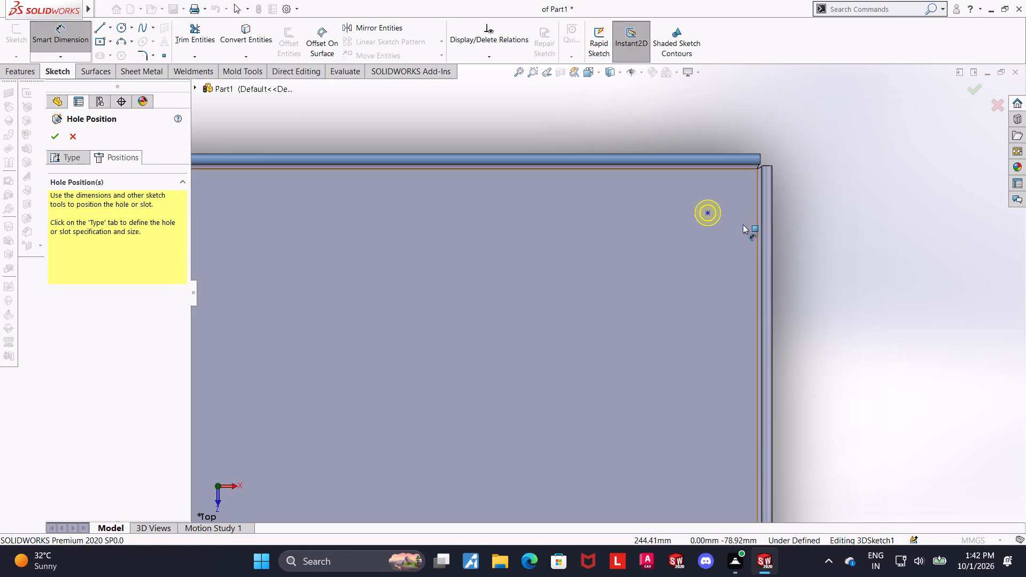
left_click(710, 214)
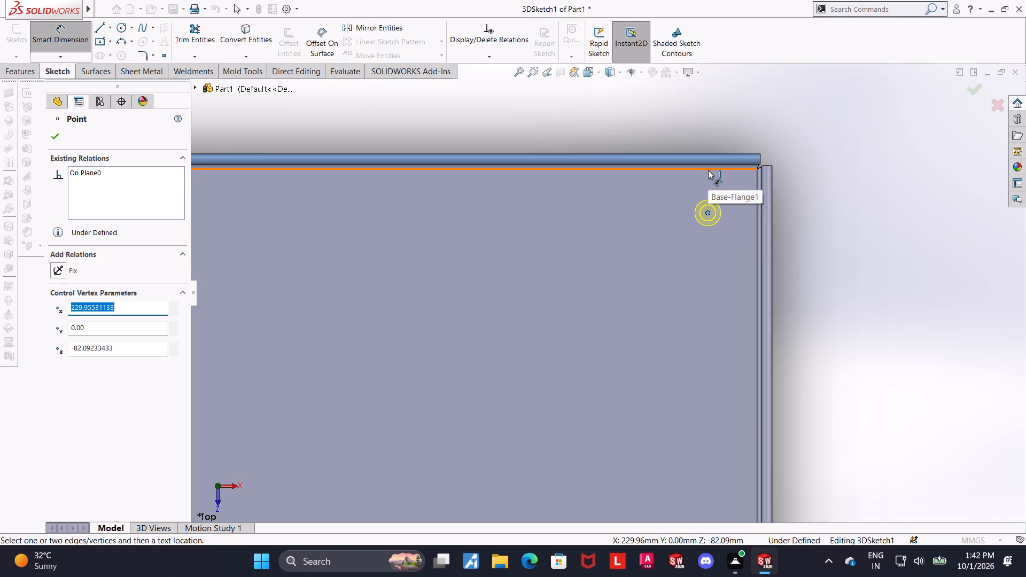
left_click(708, 171)
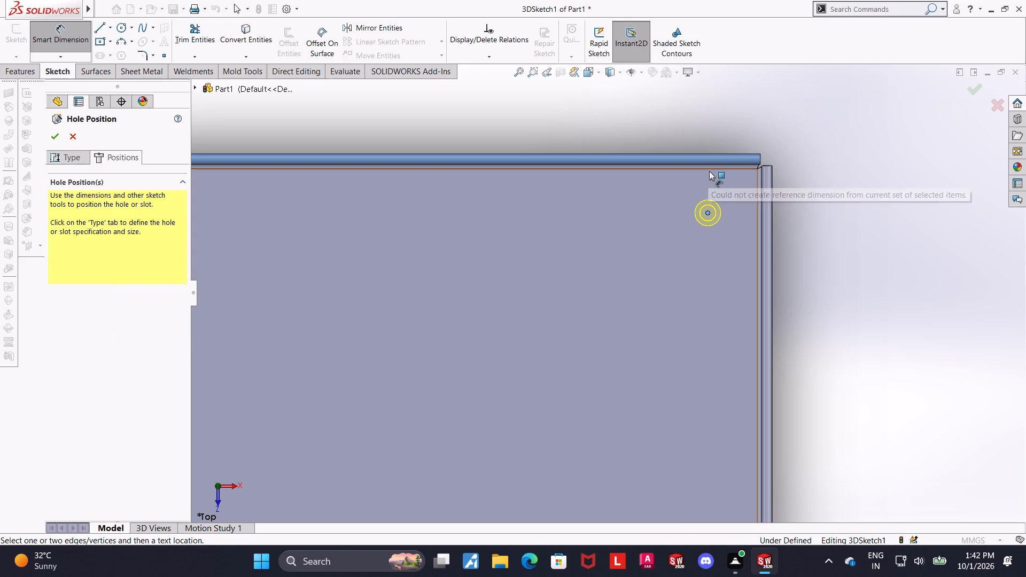
left_click(709, 170)
left_click(662, 190)
type("20")
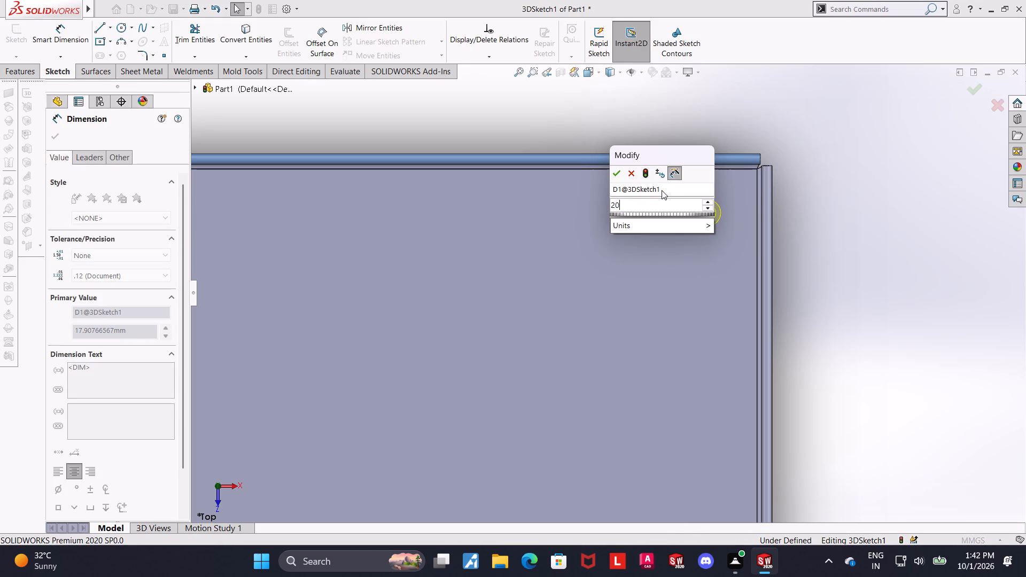
key("Return")
key("Escape")
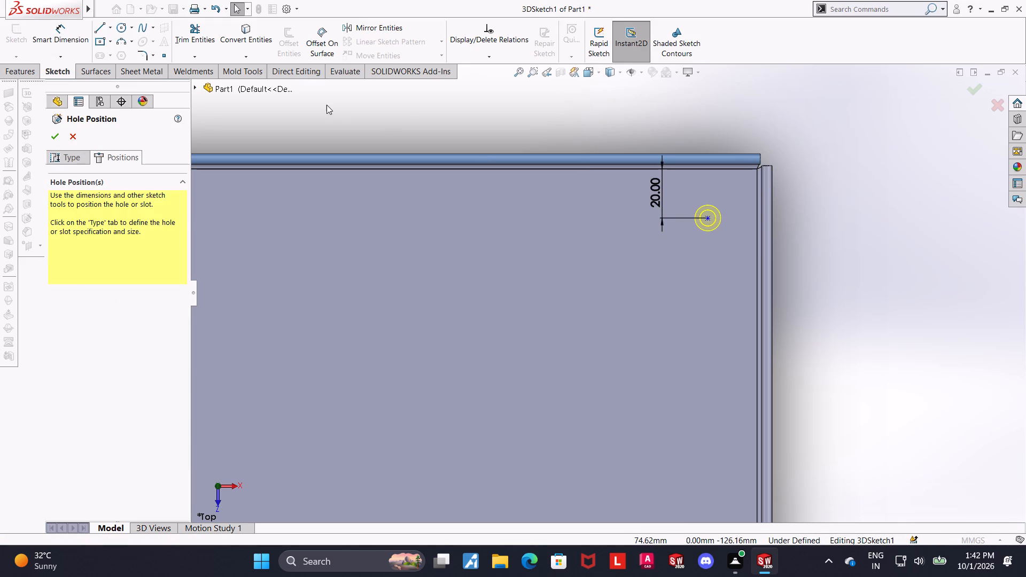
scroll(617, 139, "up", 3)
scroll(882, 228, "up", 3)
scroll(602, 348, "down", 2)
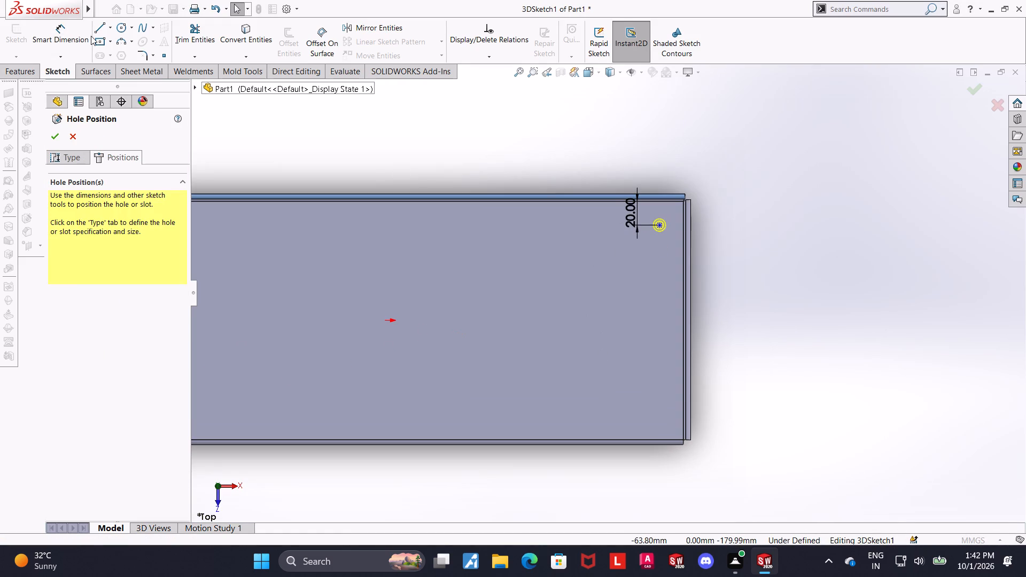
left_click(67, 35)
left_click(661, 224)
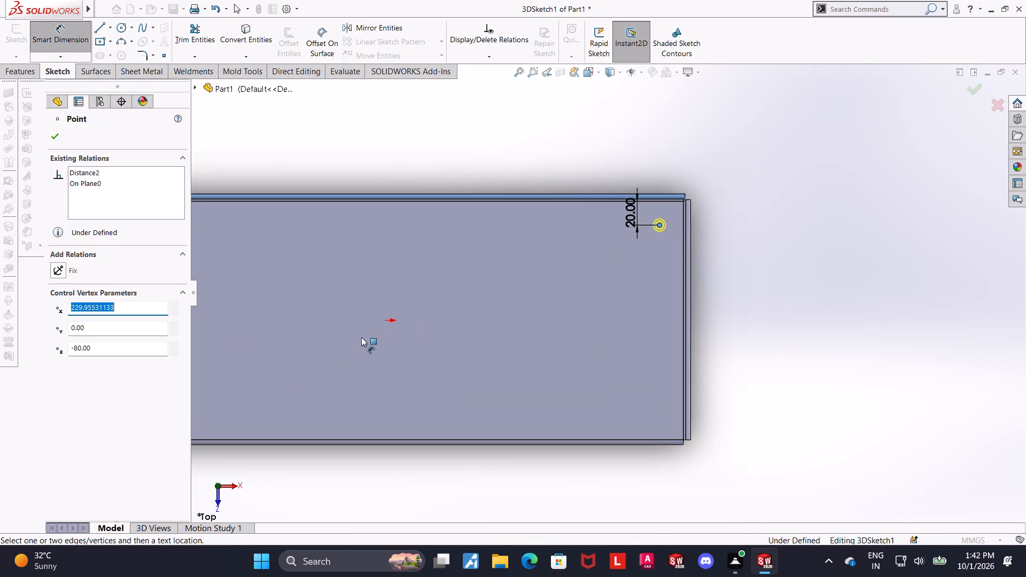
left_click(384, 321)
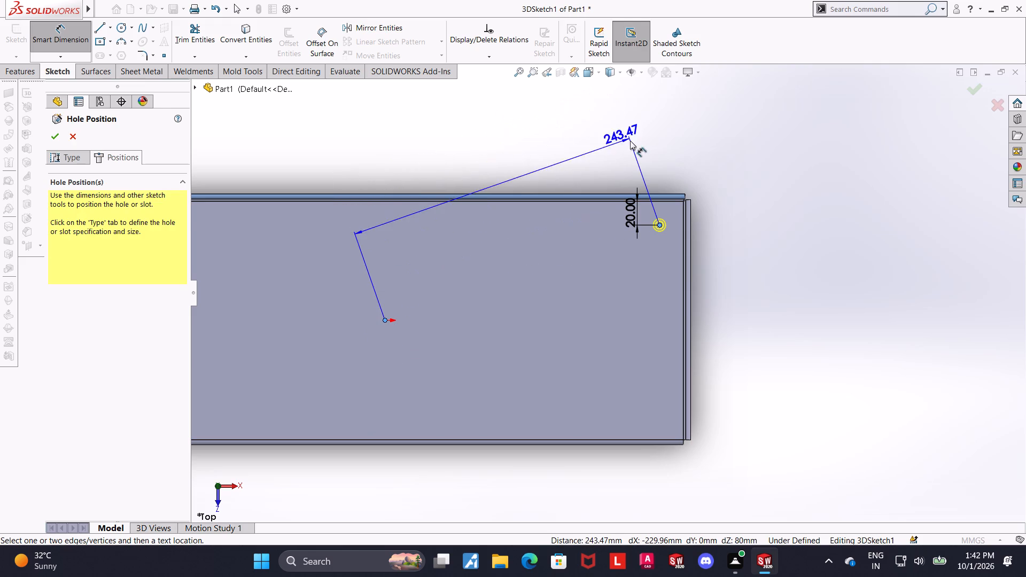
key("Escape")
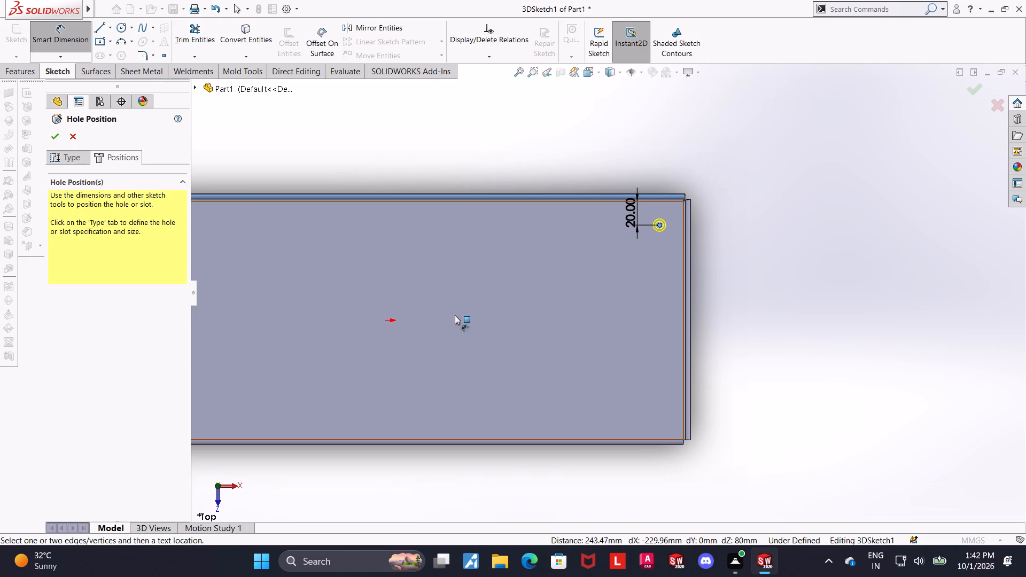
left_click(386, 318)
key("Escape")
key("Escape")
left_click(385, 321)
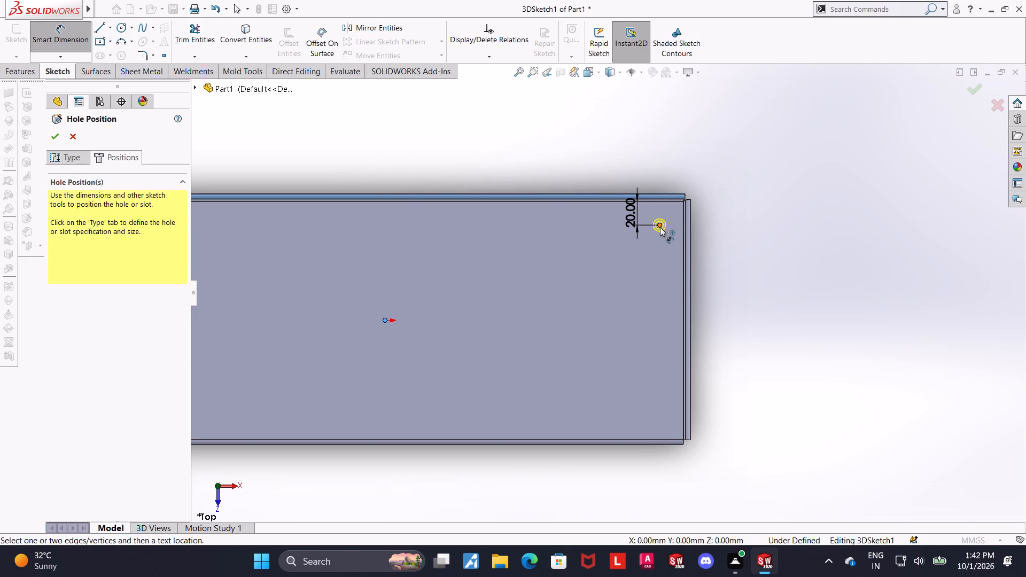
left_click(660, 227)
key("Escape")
Draw a construction centerline about 232 mm long from the hole point along Z, extending past the tray's front edge.
left_click(108, 31)
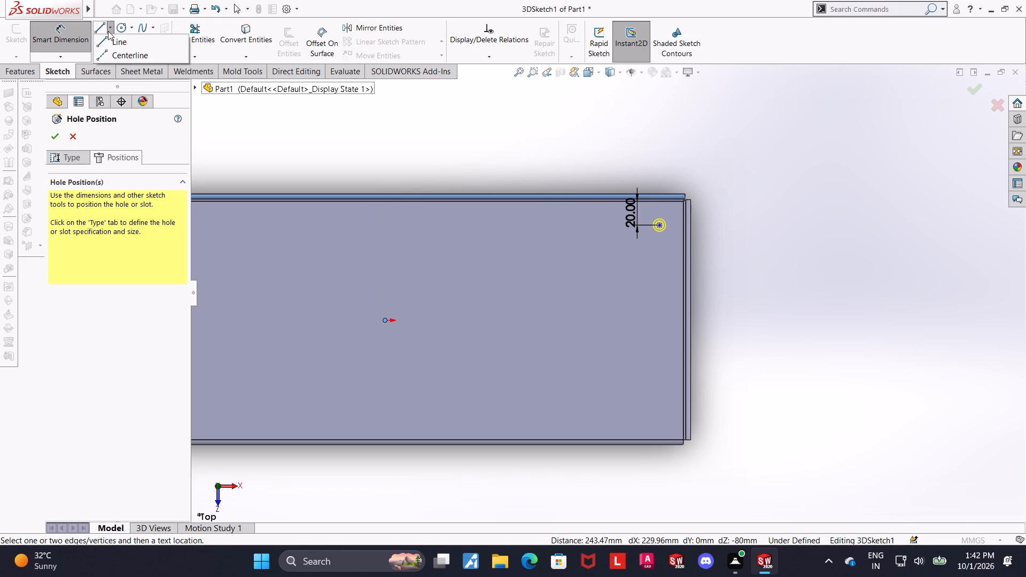
left_click(111, 53)
left_click(659, 226)
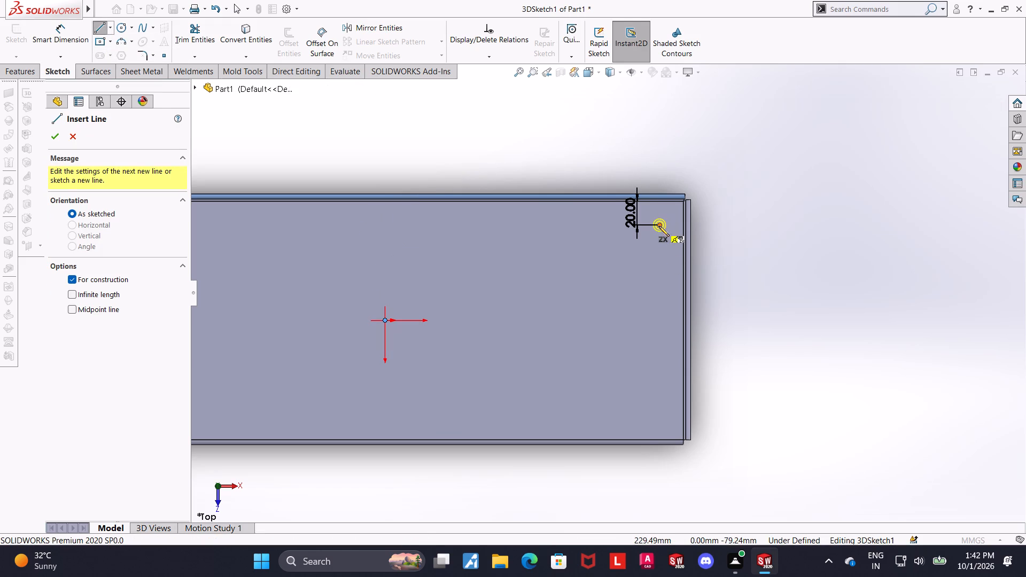
left_click(659, 502)
key("Escape")
key("Escape")
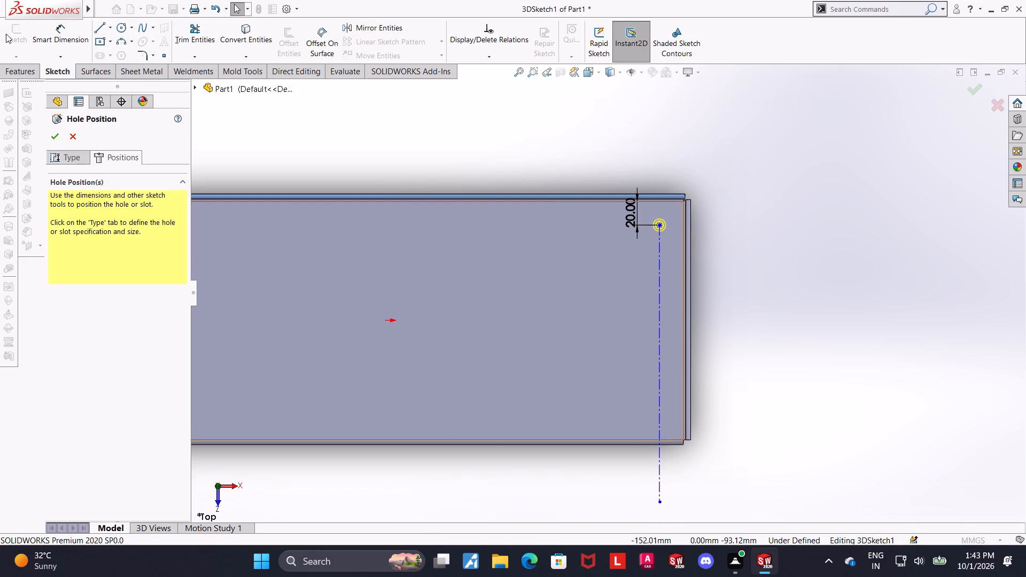
Dimension the centerline's distance from the origin as 468/2 (234 mm).
left_click(64, 52)
left_click(59, 38)
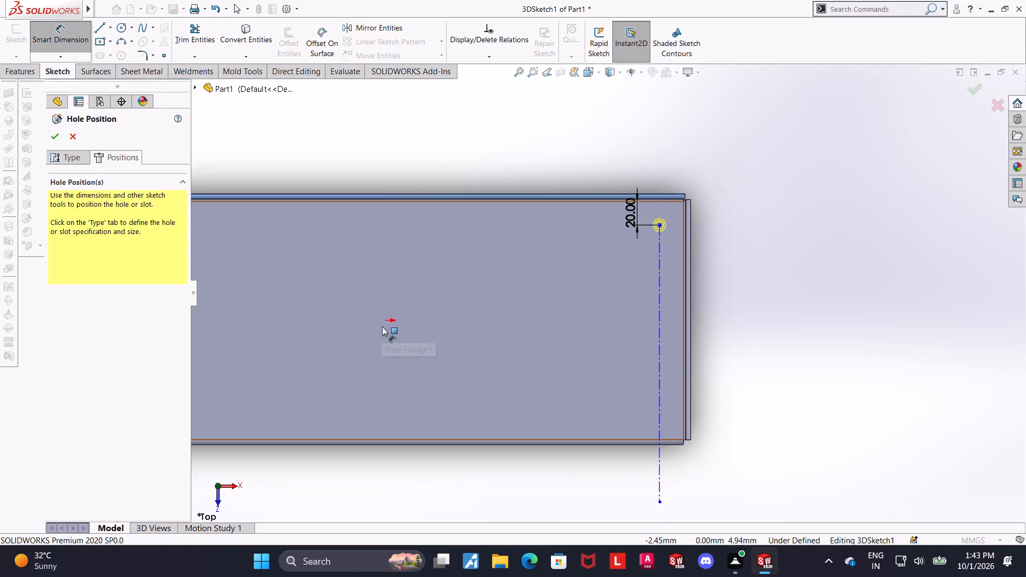
left_click(385, 320)
left_click(660, 326)
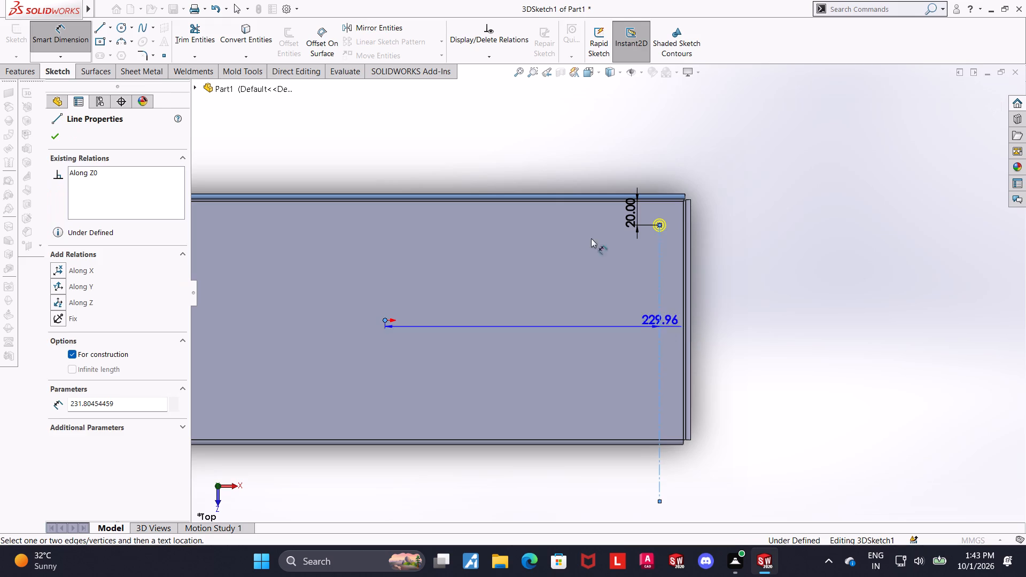
left_click(542, 136)
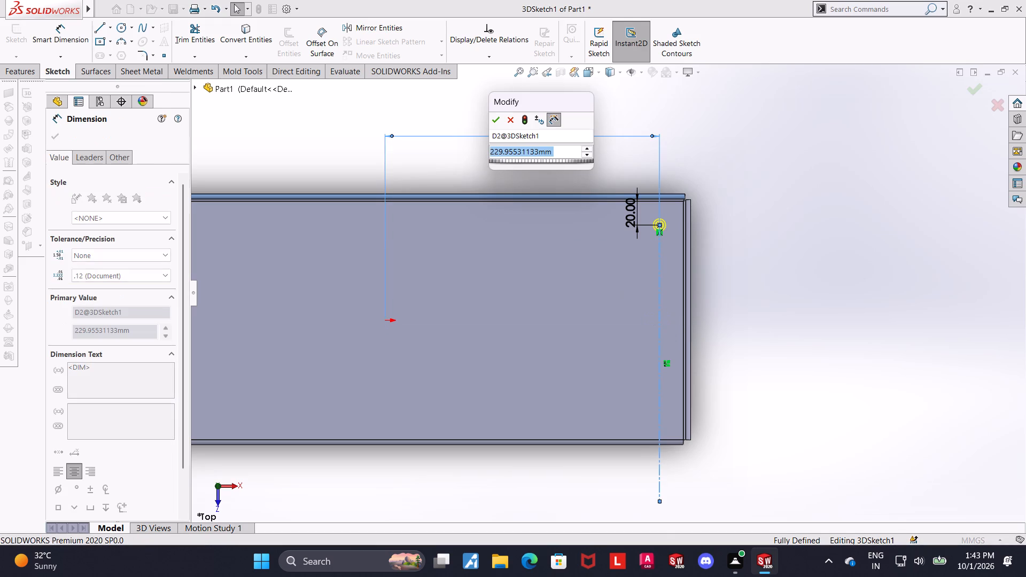
type("468/2")
key("Return")
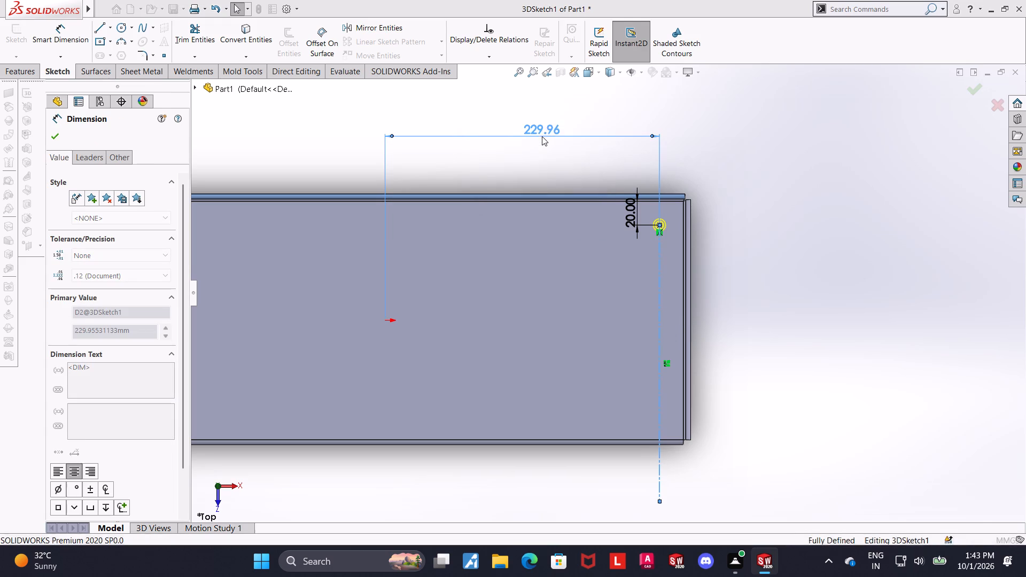
key("Escape")
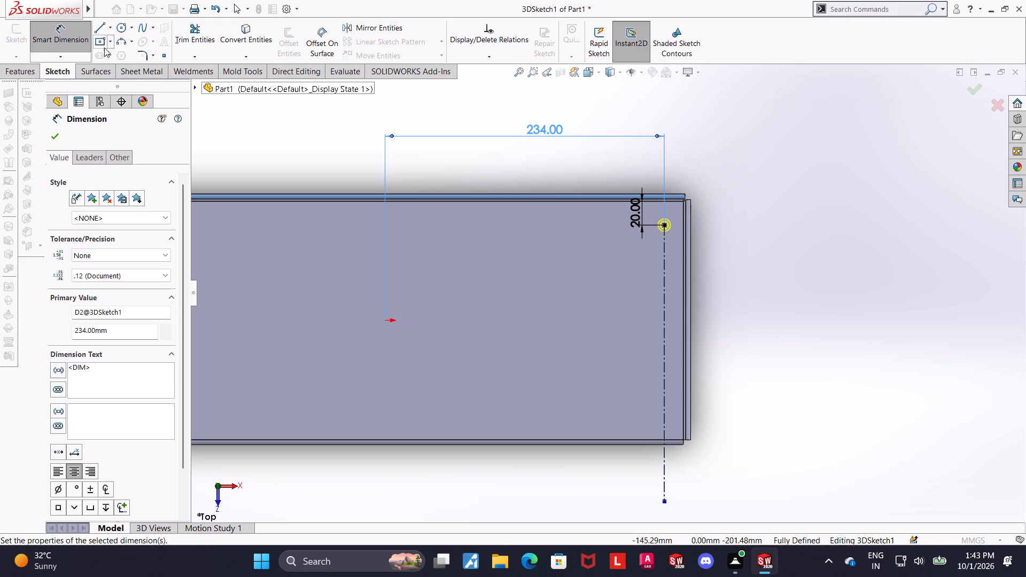
left_click(73, 38)
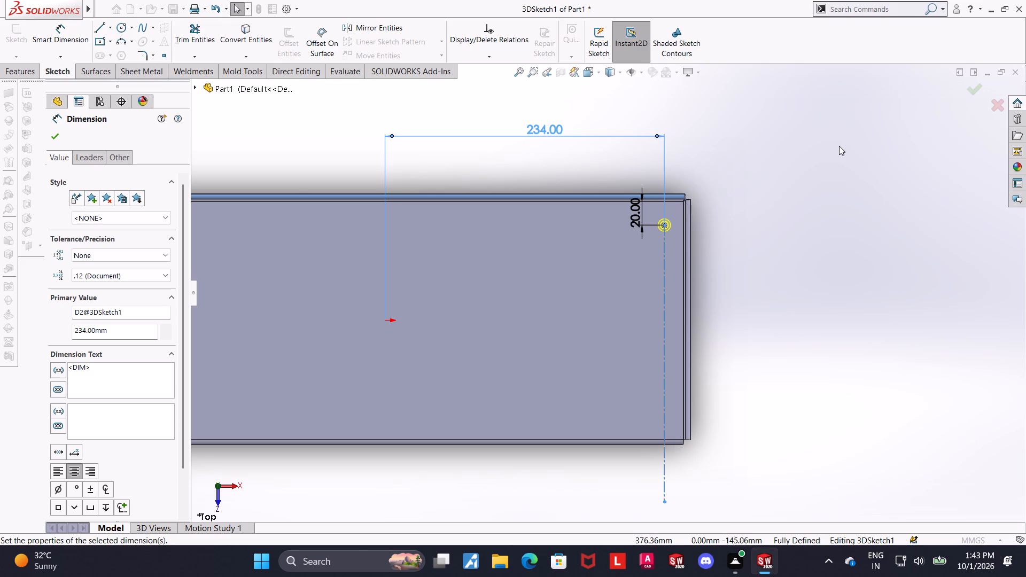
left_click(60, 136)
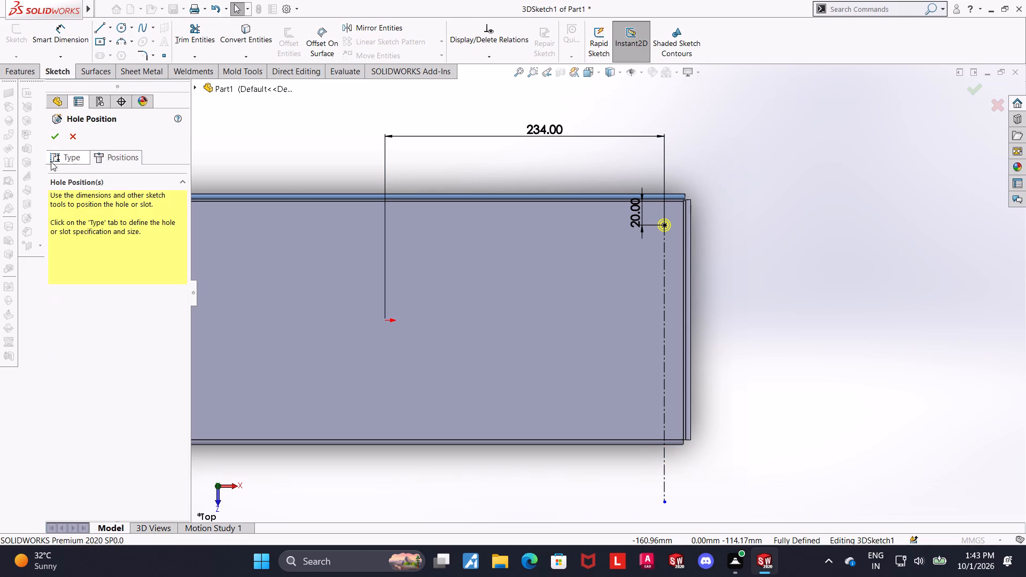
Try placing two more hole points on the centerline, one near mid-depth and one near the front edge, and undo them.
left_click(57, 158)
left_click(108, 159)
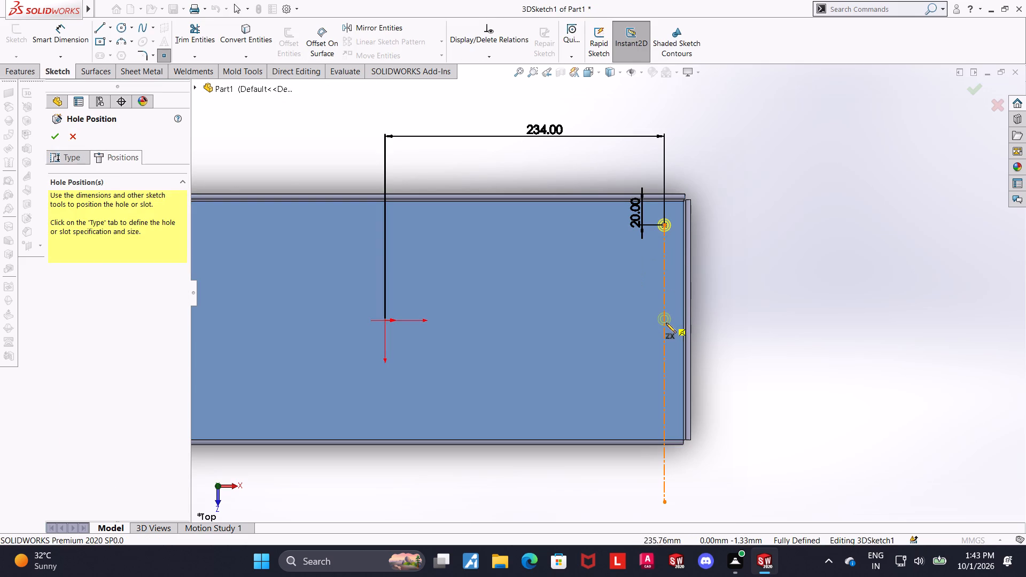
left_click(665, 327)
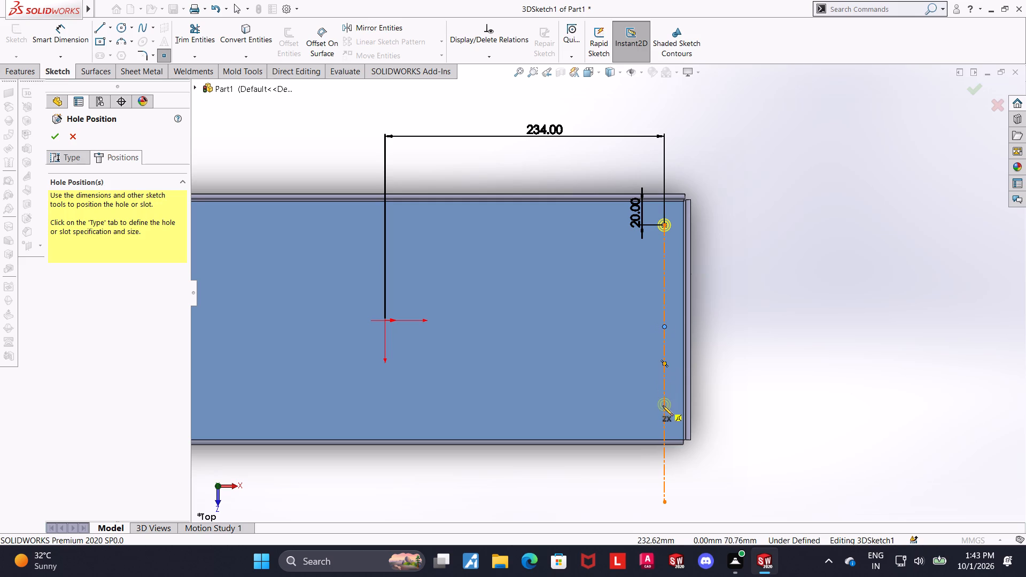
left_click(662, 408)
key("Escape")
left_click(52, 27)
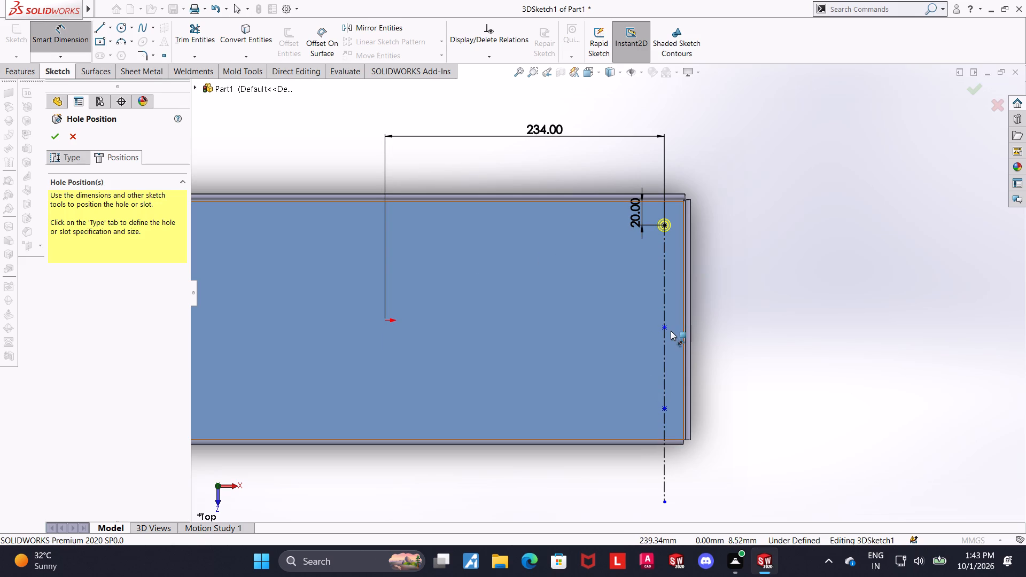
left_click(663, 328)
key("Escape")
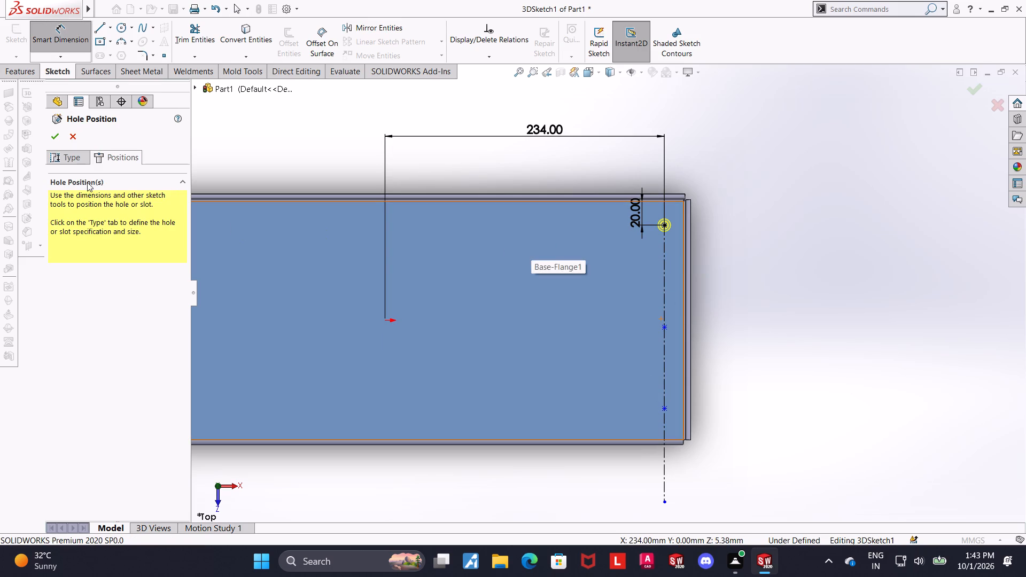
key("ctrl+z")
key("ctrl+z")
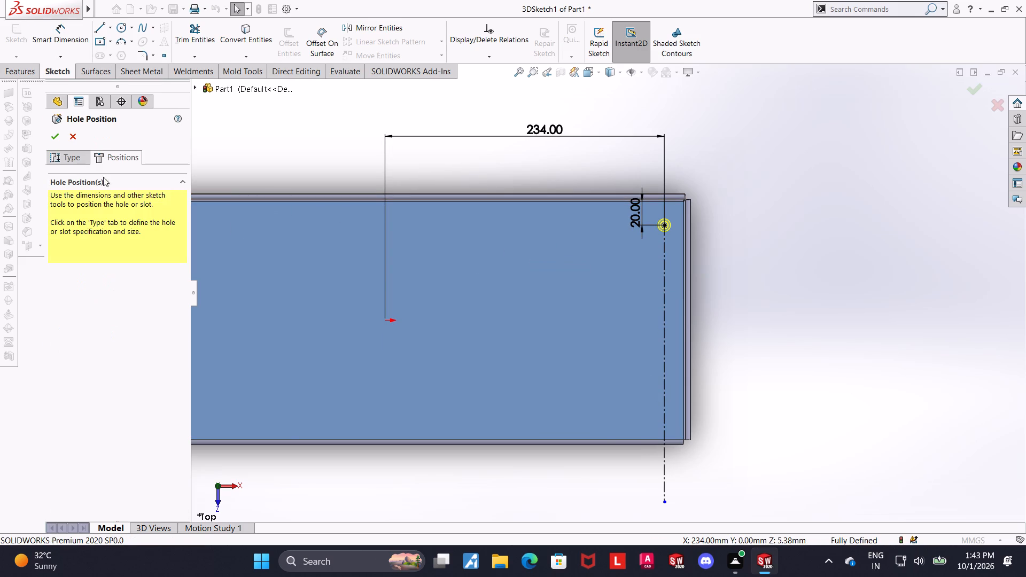
Place two more hole points on the centerline, about 3 mm and 78 mm in front of the origin.
left_click(69, 163)
left_click(126, 162)
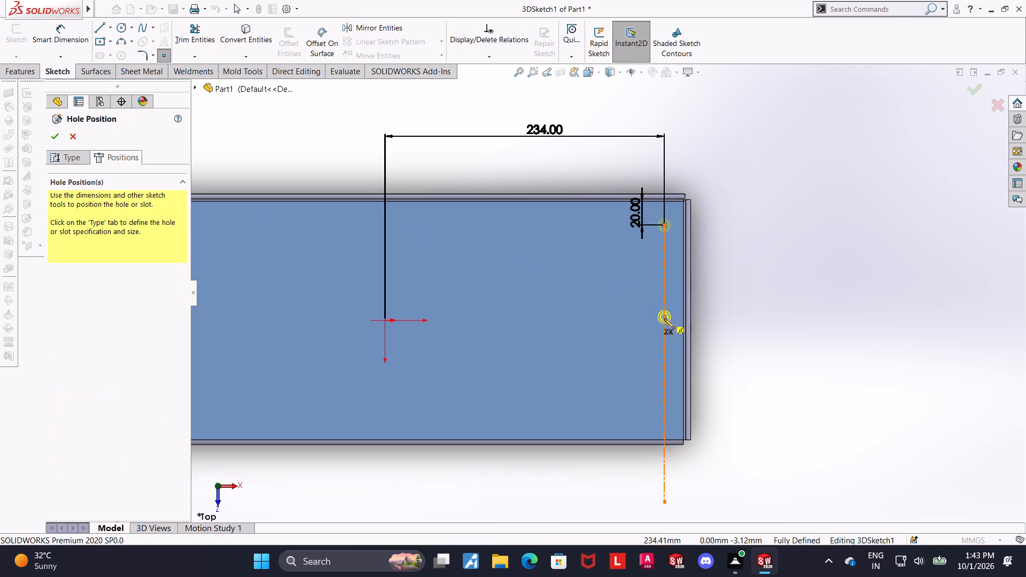
left_click(665, 324)
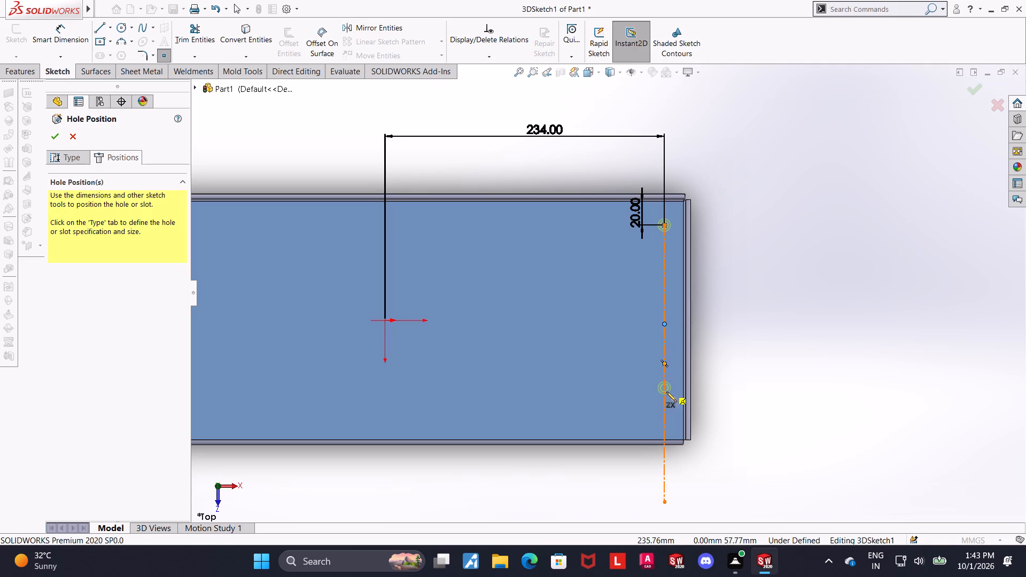
left_click(665, 414)
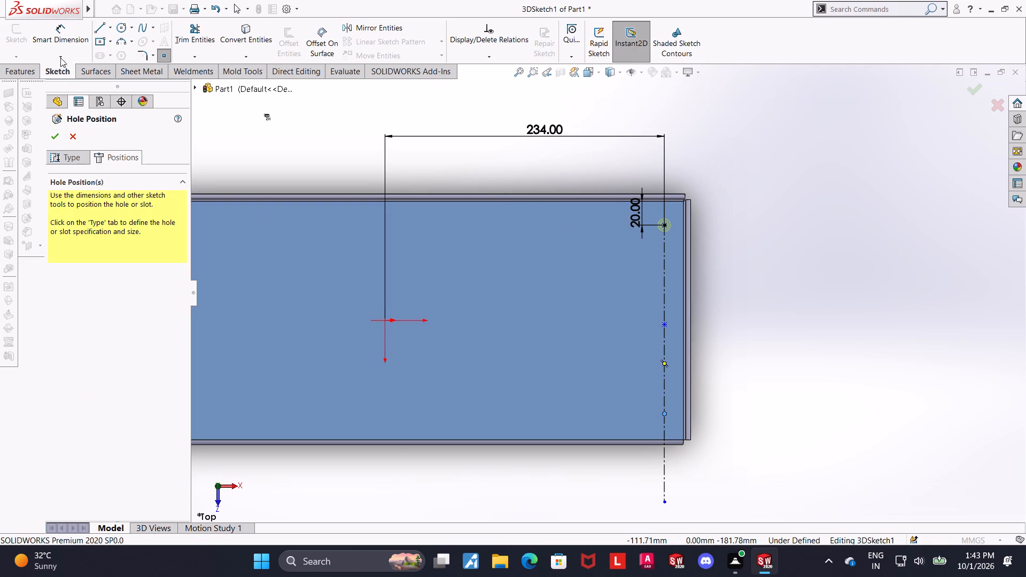
Dimension the spacing between the back corner hole point and the middle hole point as 85 mm.
left_click(60, 44)
left_click(664, 322)
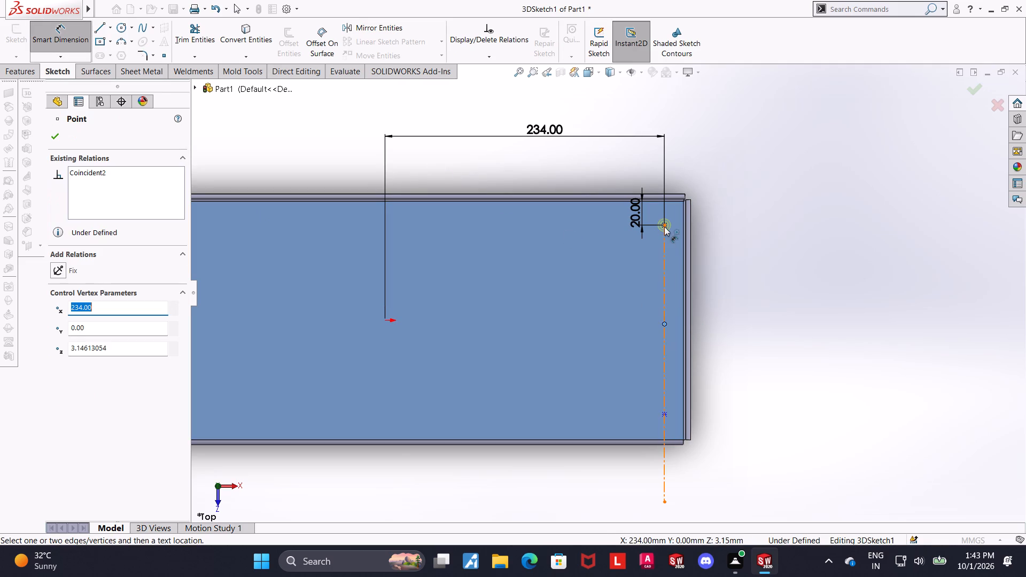
left_click(664, 226)
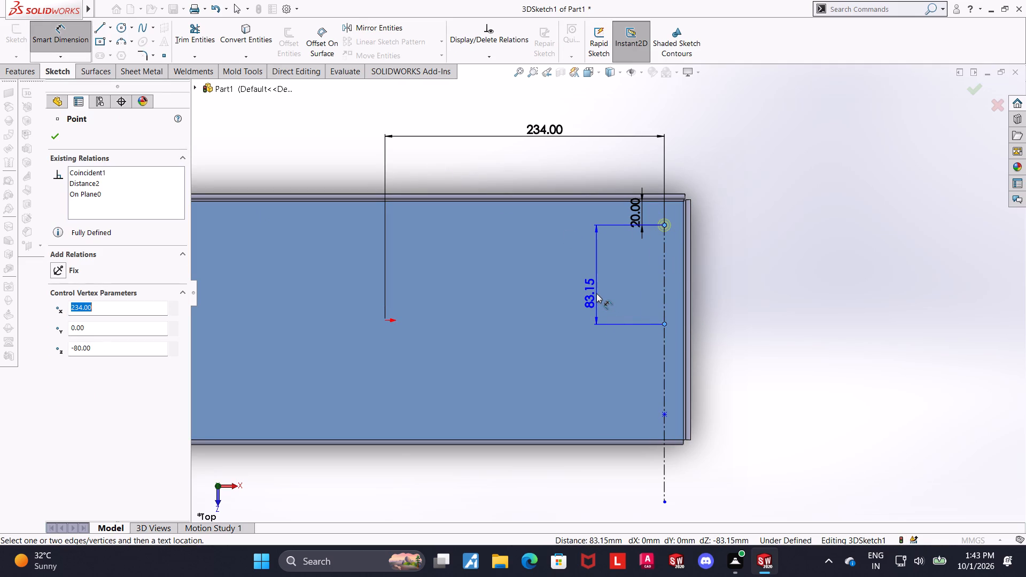
left_click(596, 293)
type("85")
key("Return")
key("Escape")
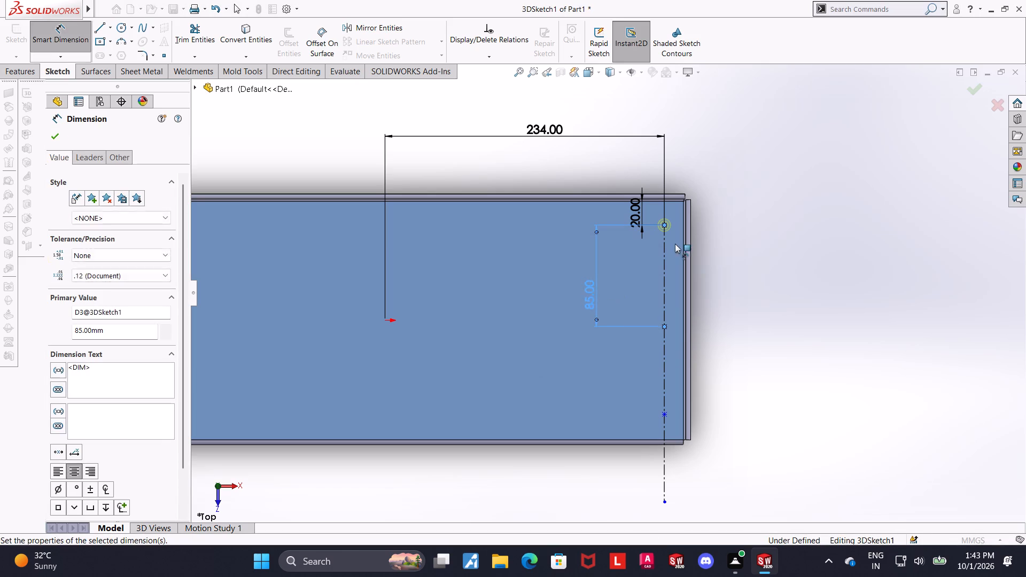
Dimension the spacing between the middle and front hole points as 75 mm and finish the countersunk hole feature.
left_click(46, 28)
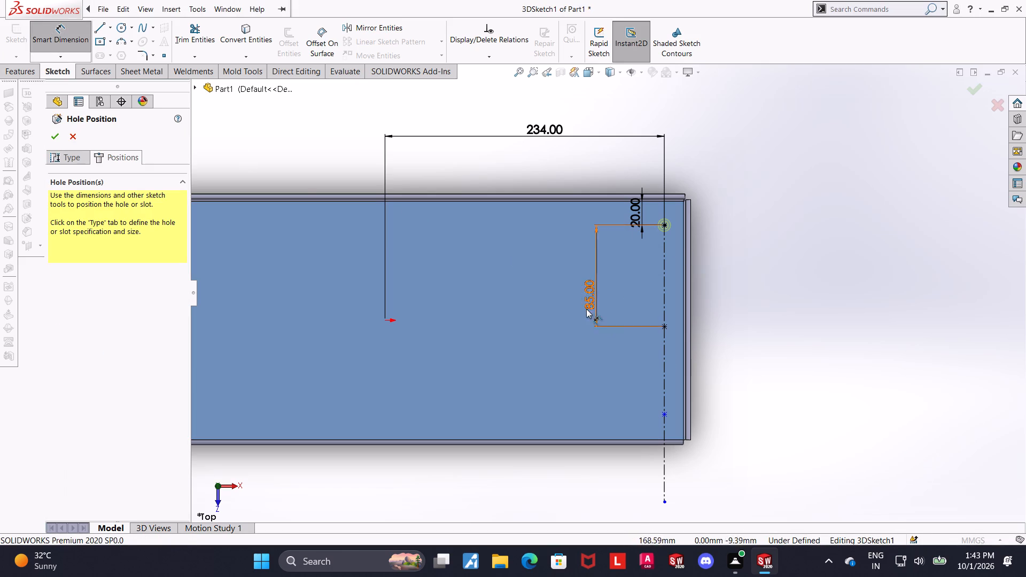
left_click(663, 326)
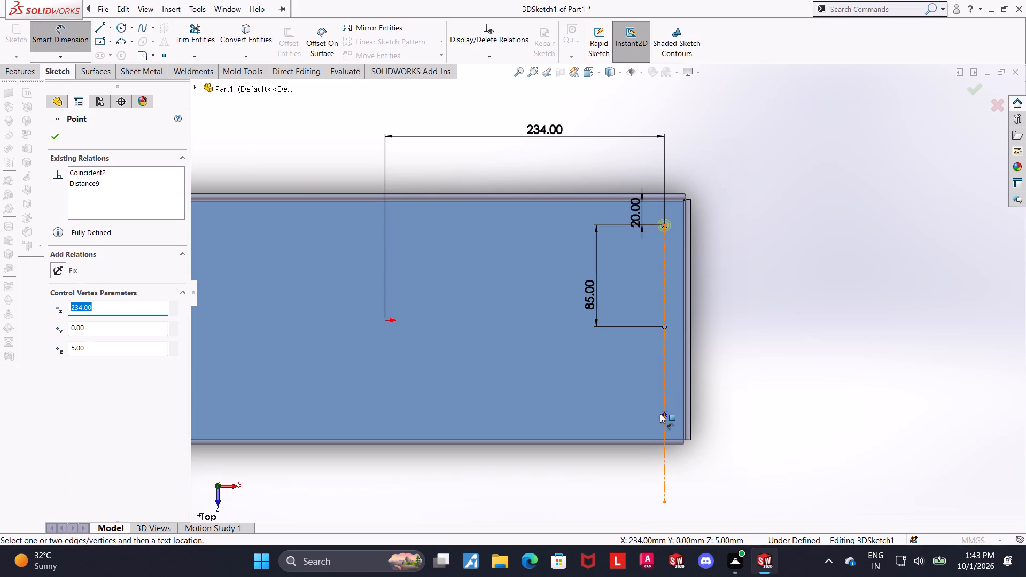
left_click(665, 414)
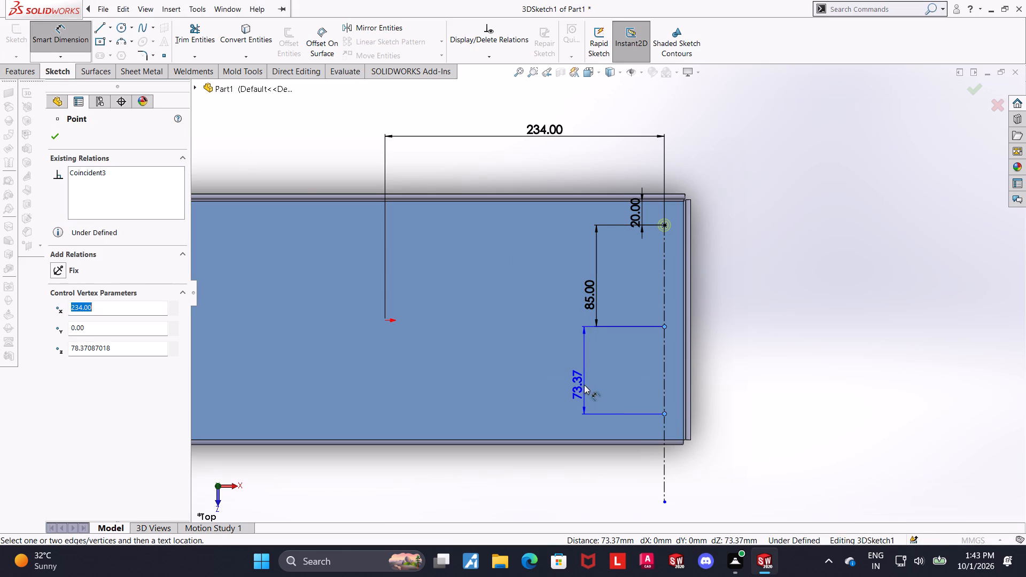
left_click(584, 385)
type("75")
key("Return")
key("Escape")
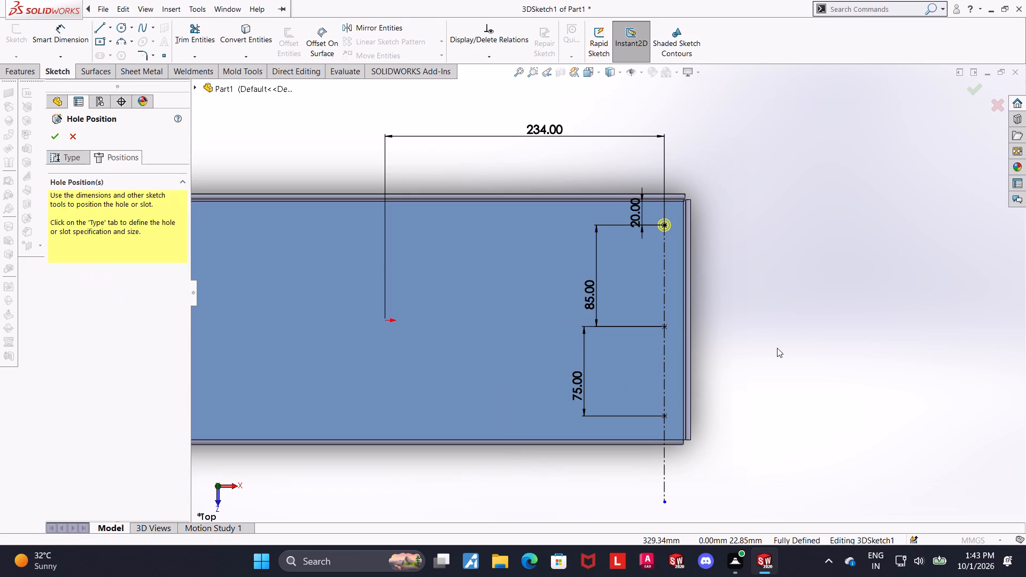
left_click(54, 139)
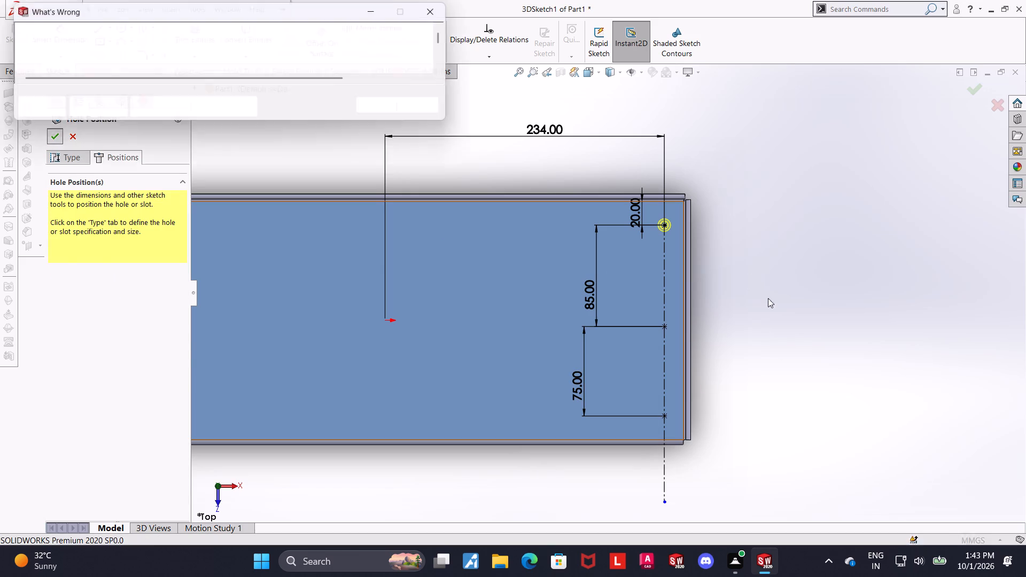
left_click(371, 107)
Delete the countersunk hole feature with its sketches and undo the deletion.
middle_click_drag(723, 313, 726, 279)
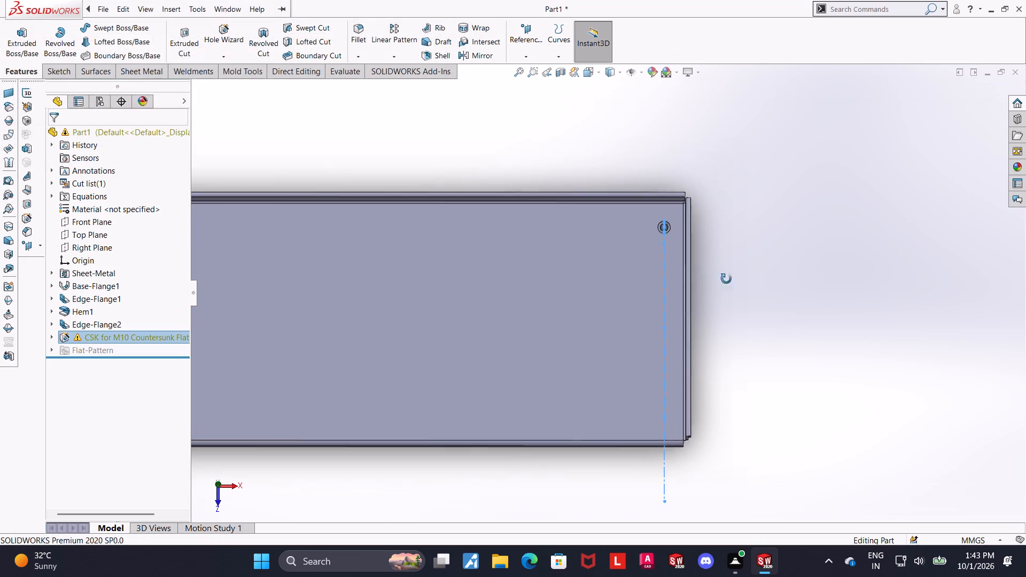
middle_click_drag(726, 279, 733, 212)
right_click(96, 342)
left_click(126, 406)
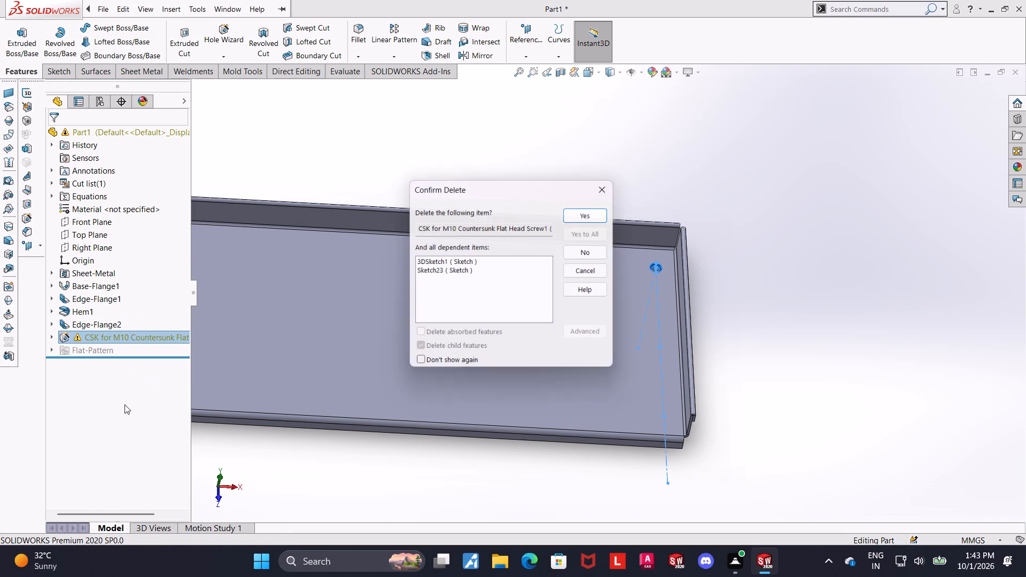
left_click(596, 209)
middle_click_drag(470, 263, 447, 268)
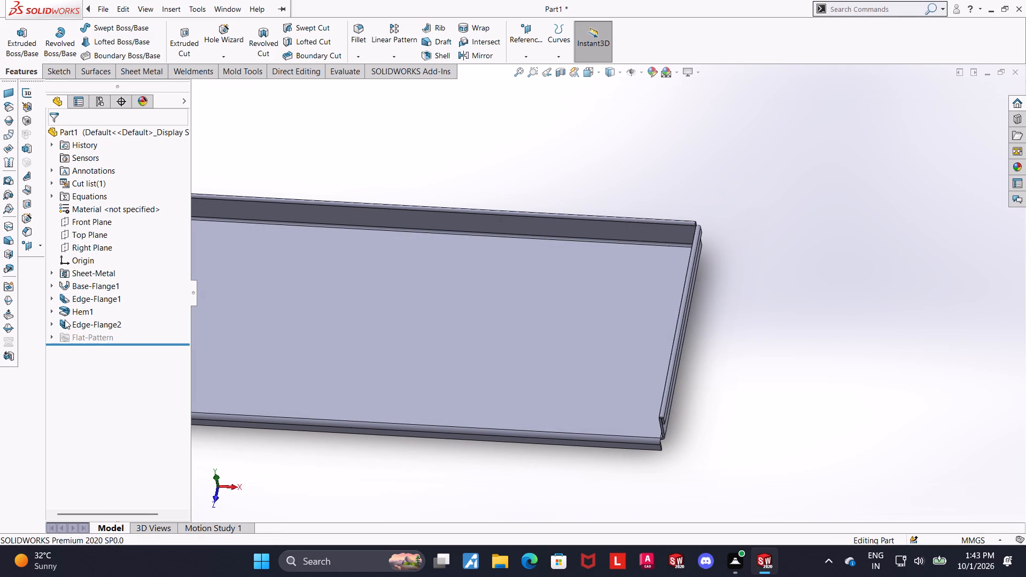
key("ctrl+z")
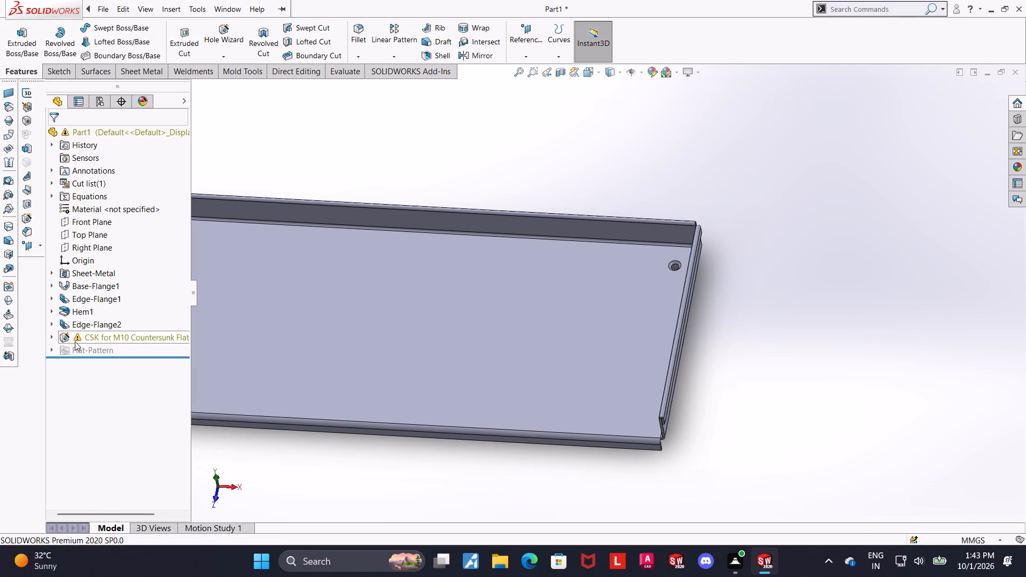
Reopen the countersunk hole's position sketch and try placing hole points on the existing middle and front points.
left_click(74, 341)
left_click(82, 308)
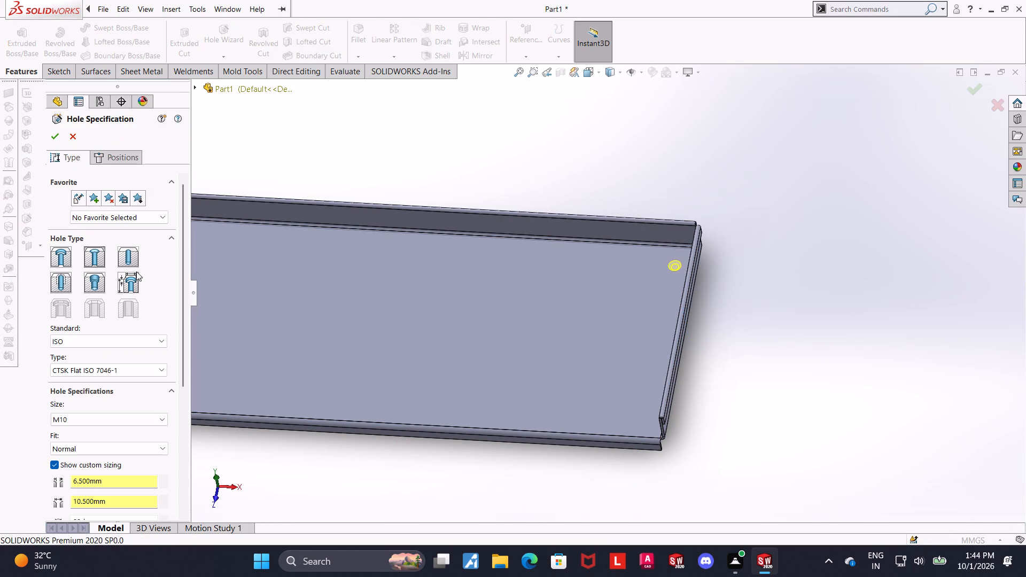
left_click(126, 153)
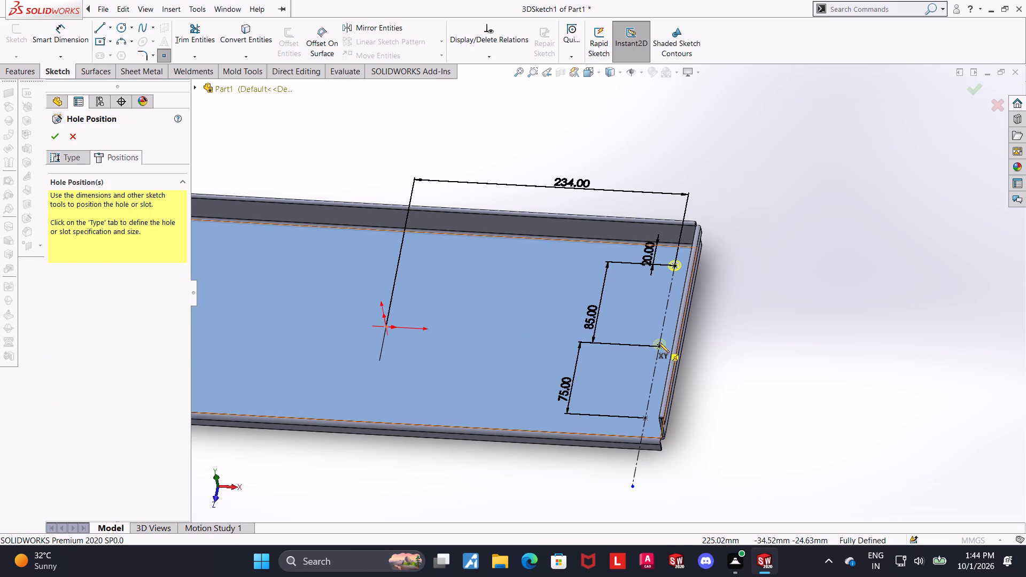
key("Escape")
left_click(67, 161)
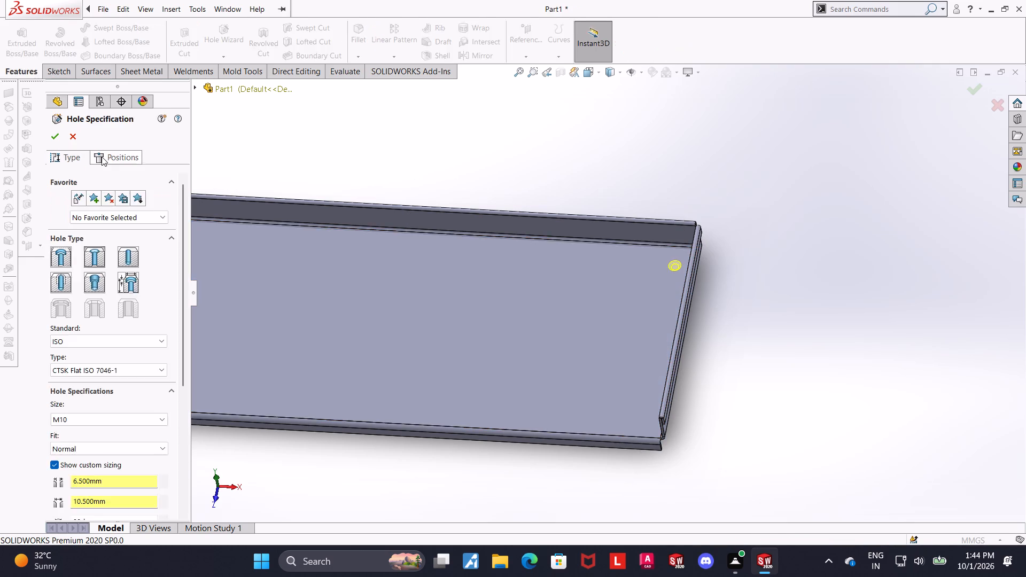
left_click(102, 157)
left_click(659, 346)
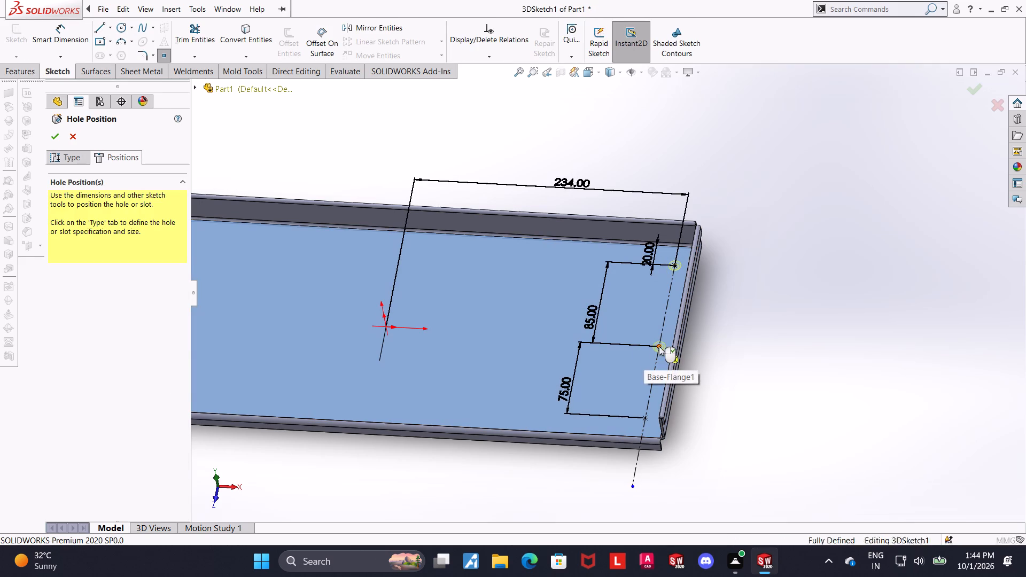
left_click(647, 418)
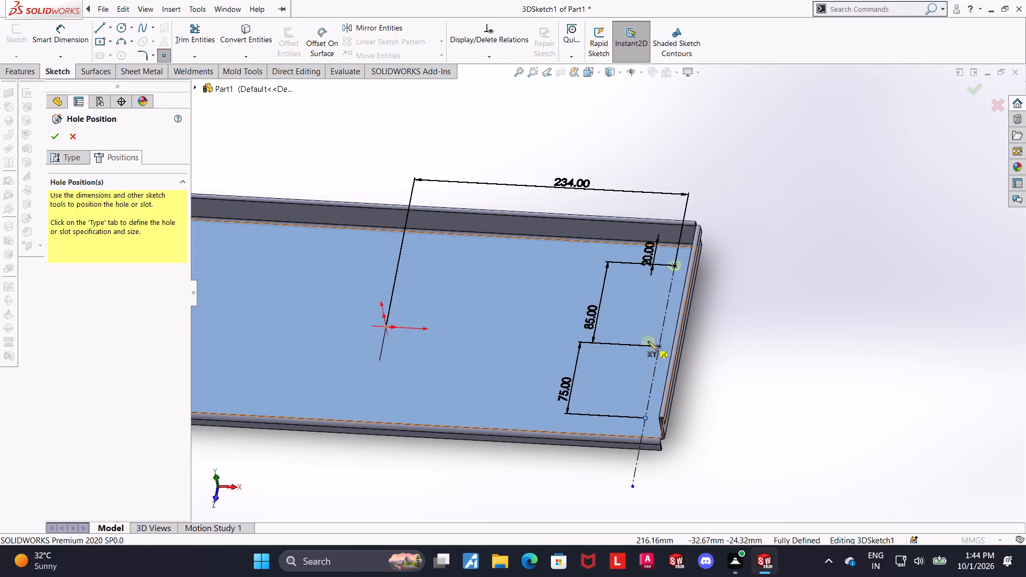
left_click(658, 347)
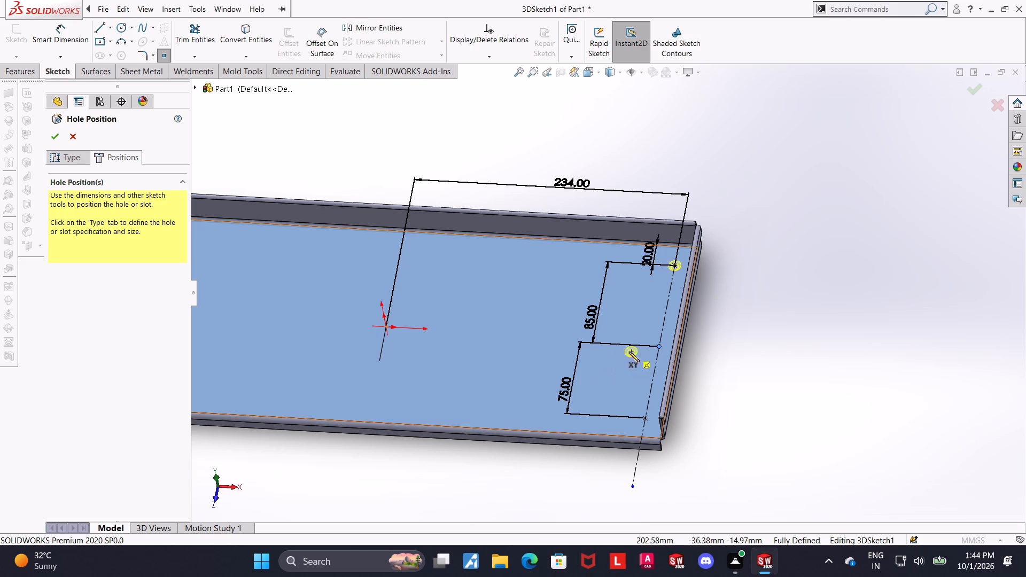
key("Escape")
Delete the centerline and the stacked middle and front hole points, keeping the back corner hole point.
right_click(658, 346)
left_click(670, 445)
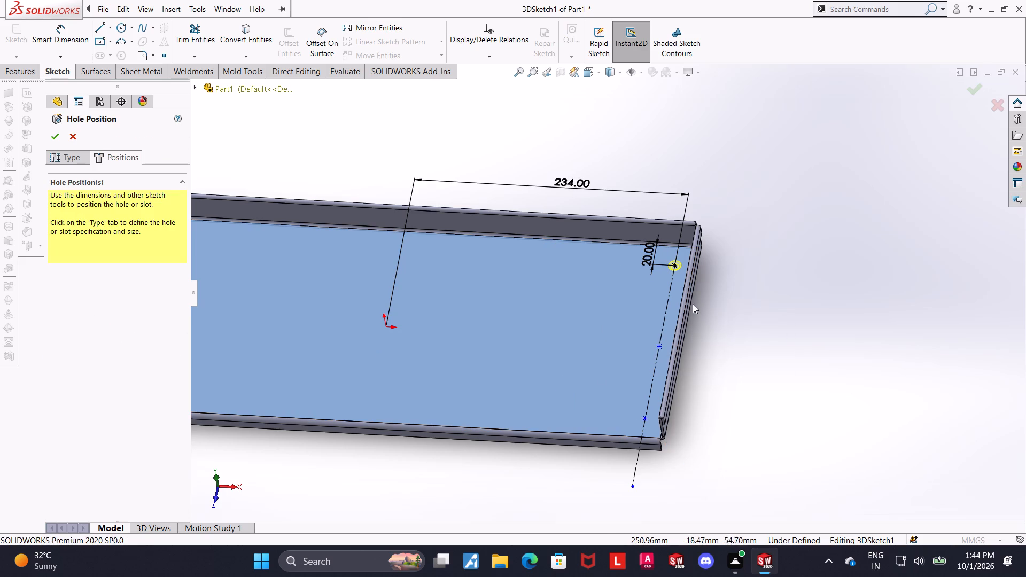
right_click(644, 418)
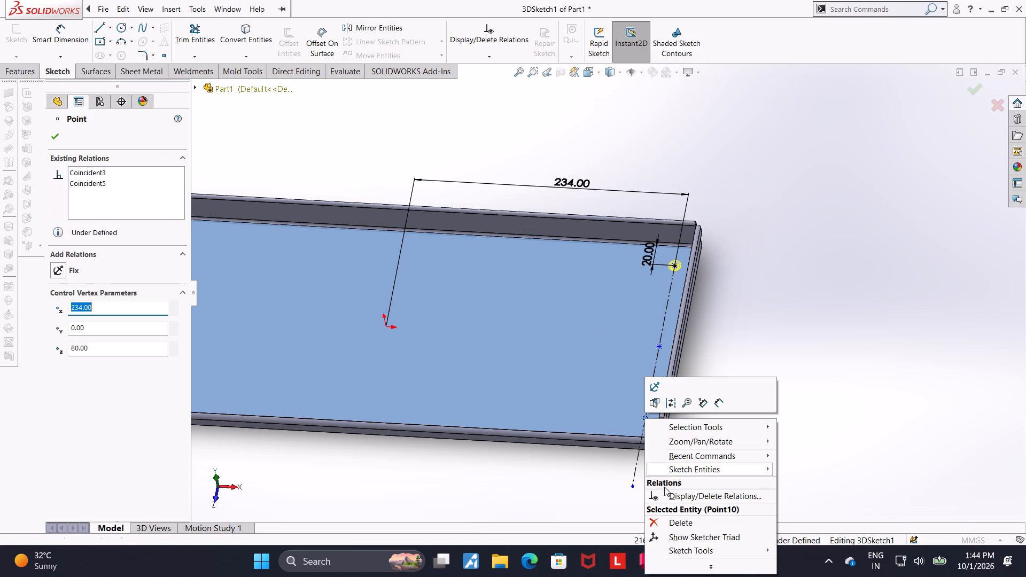
left_click(663, 518)
right_click(656, 348)
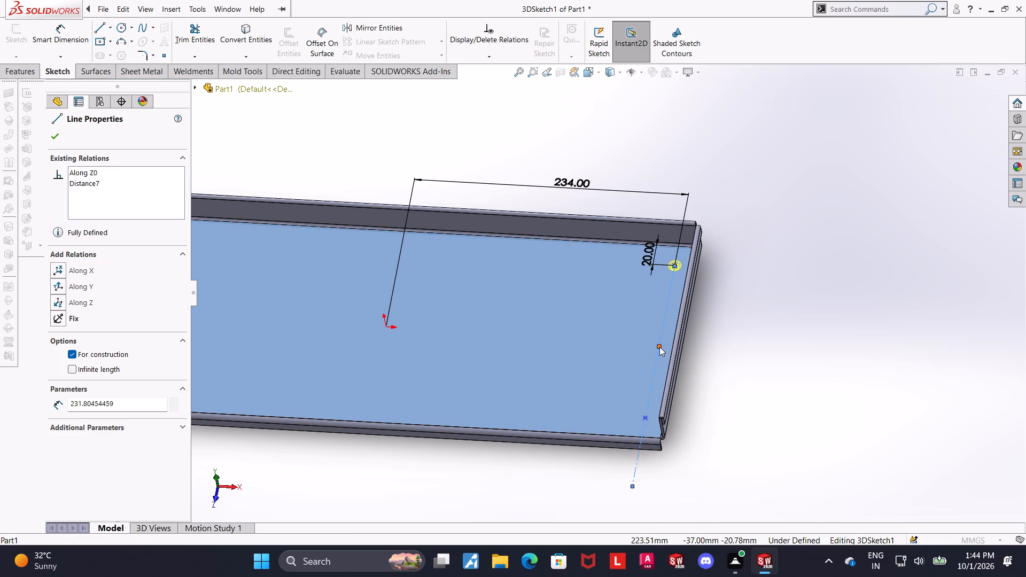
left_click(683, 462)
left_click(447, 277)
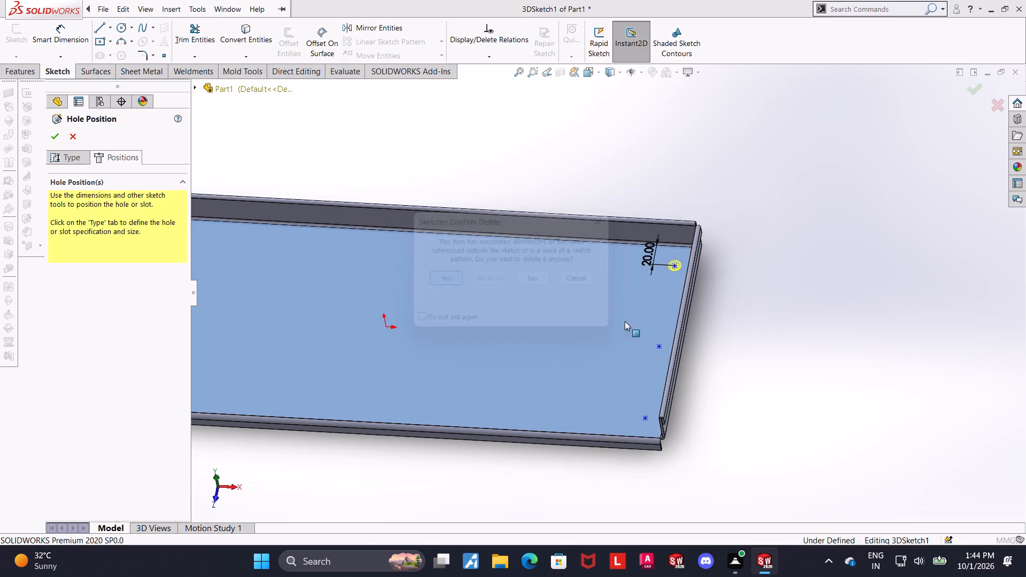
right_click(643, 418)
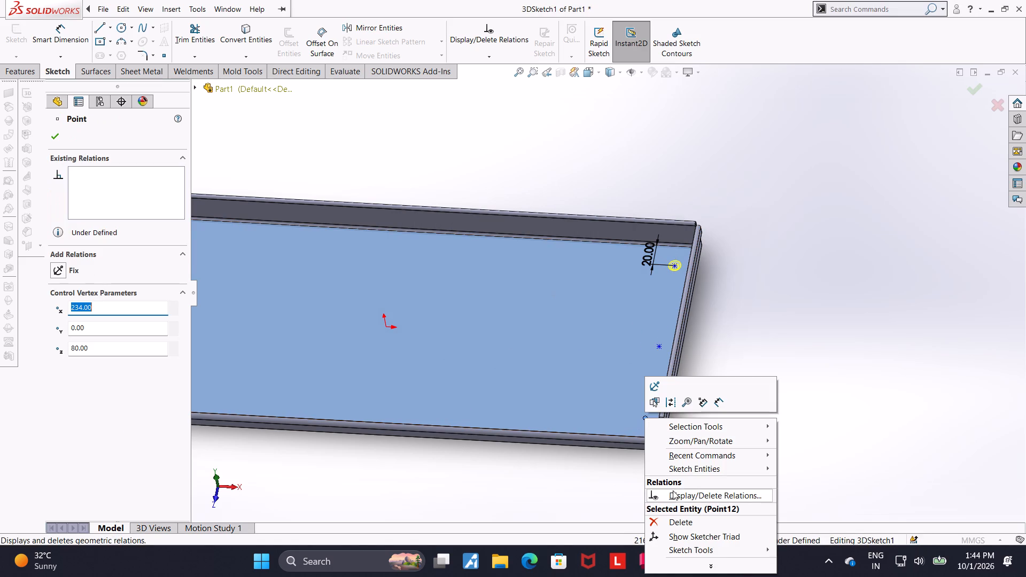
left_click(673, 521)
right_click(657, 345)
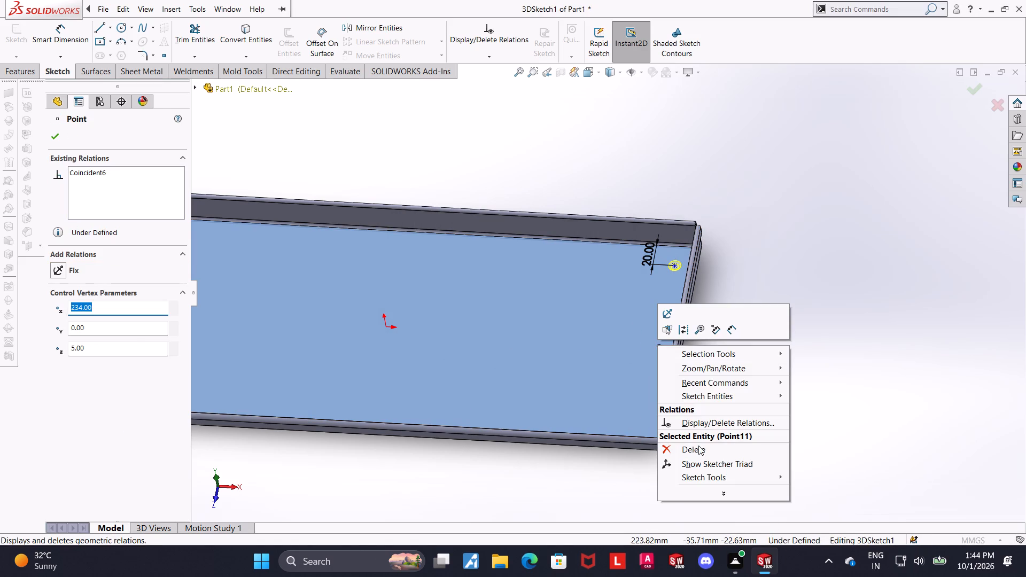
left_click(698, 446)
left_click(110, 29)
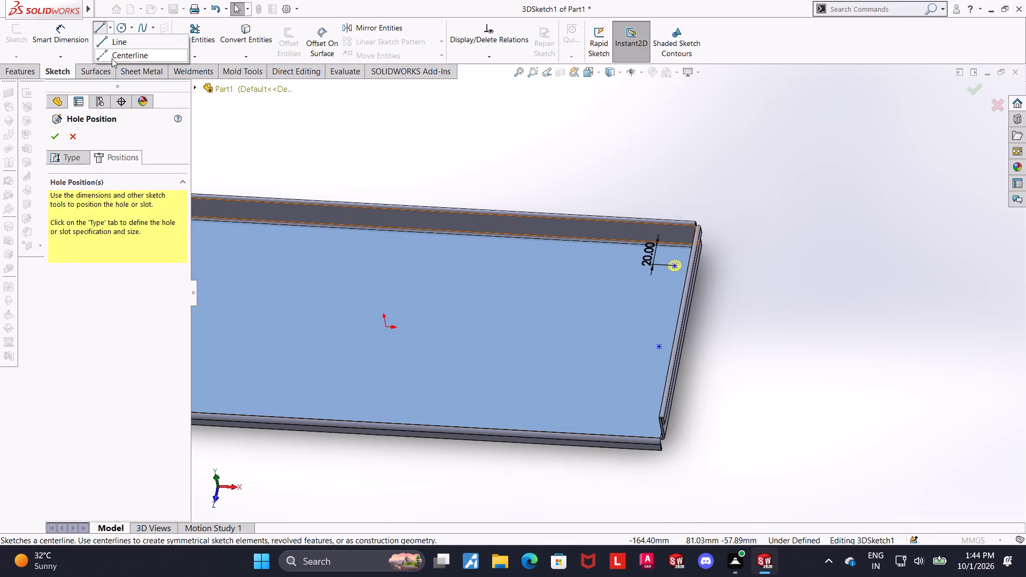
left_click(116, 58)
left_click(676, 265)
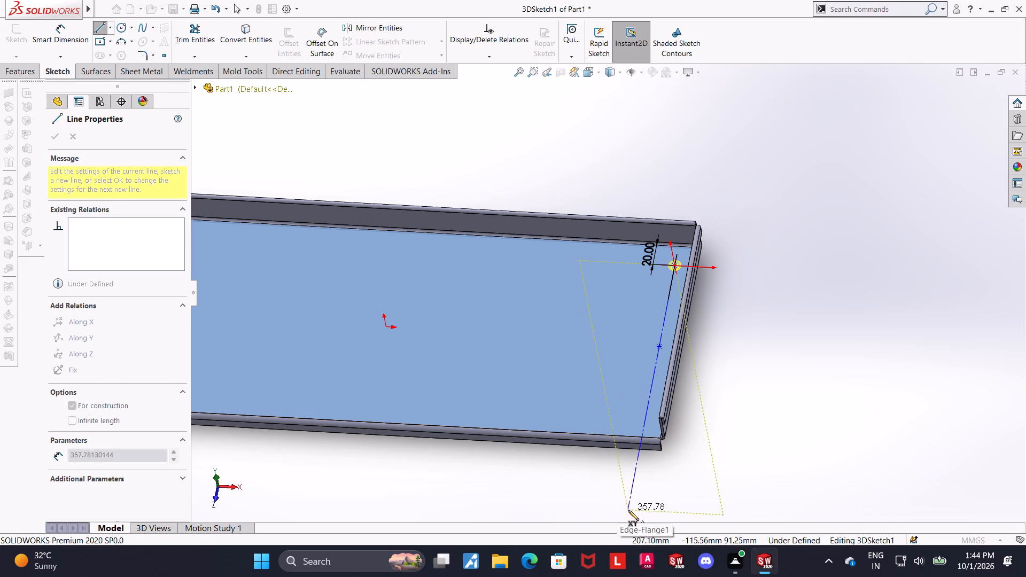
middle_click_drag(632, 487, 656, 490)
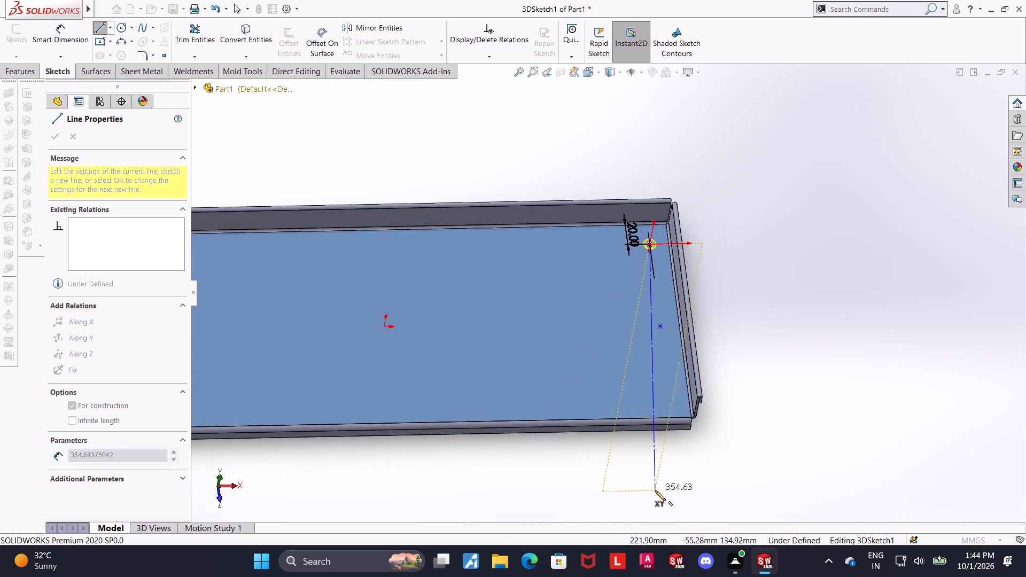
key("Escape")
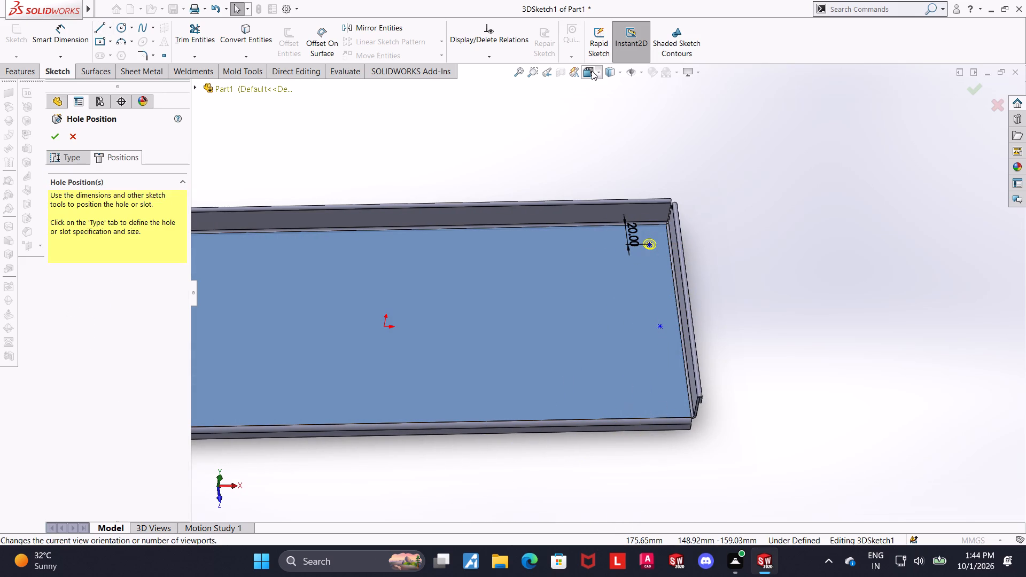
In the top view, draw a centerline about 244 mm long from the back corner hole point straight past the front edge.
left_click(592, 71)
left_click(559, 344)
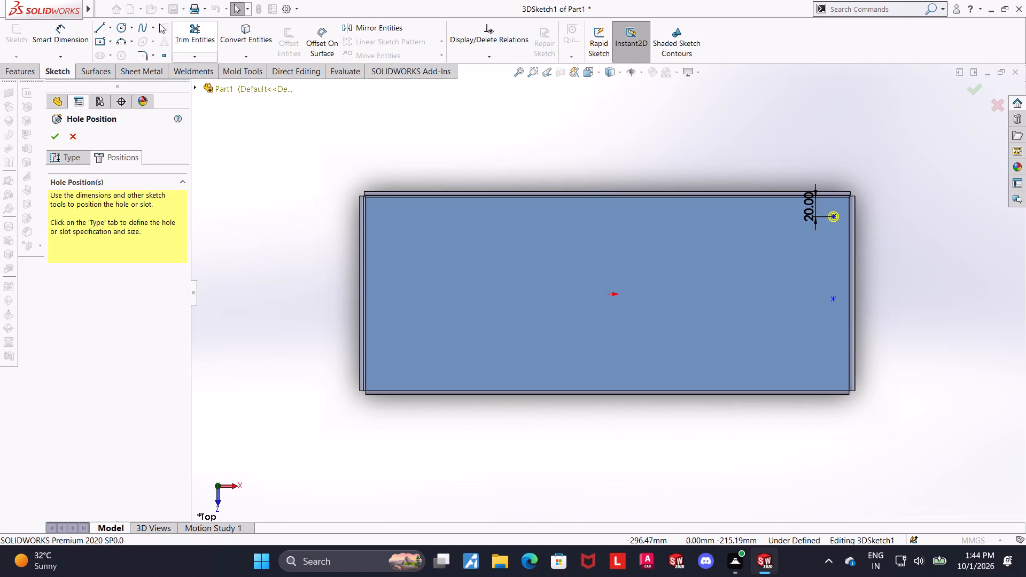
left_click(114, 22)
left_click(113, 52)
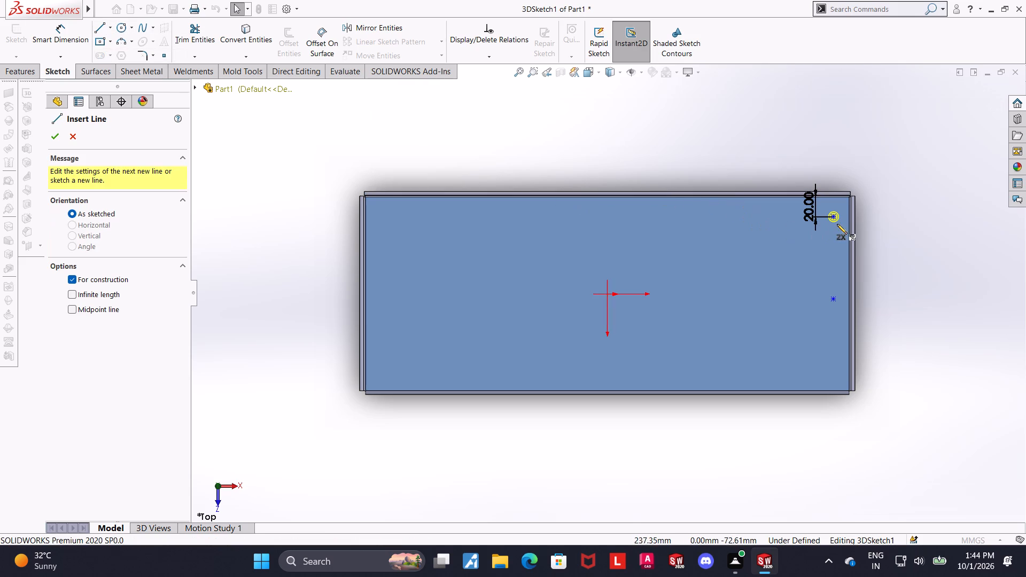
left_click(834, 216)
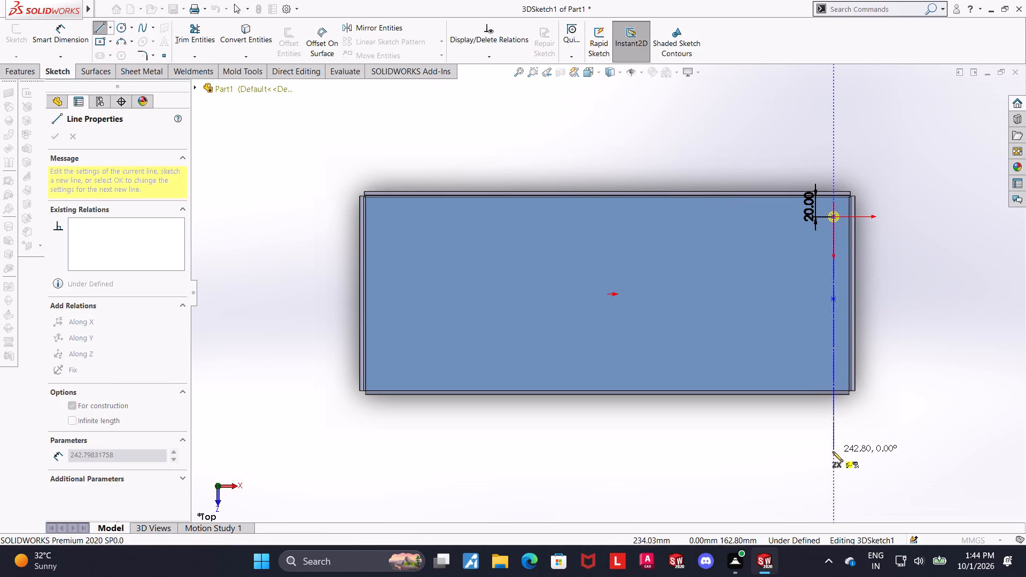
left_click(832, 453)
key("Escape")
key("Escape")
Dimension the centerline's distance from the origin as 234 mm.
left_click(41, 24)
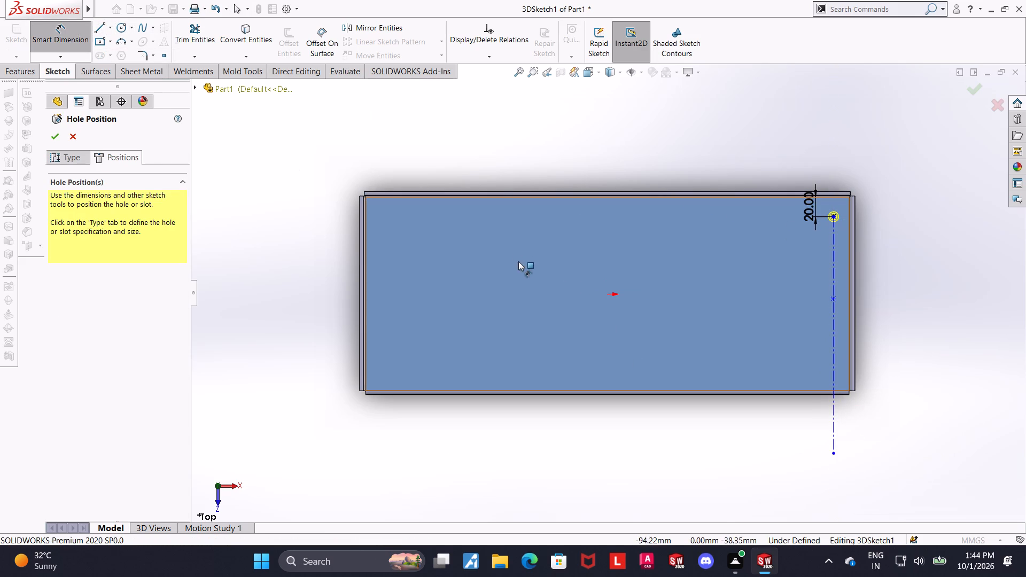
left_click(607, 295)
left_click(834, 329)
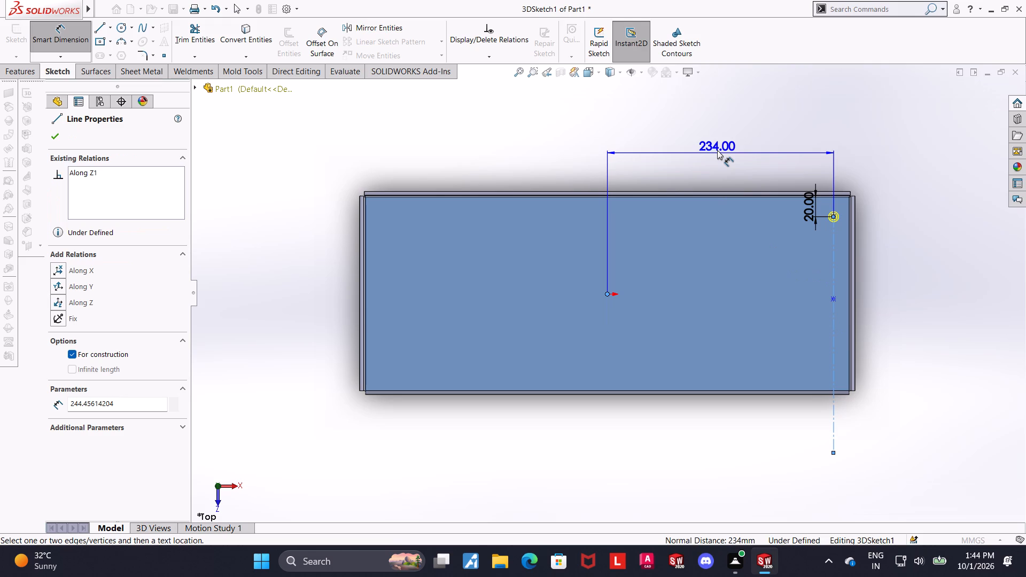
left_click(717, 150)
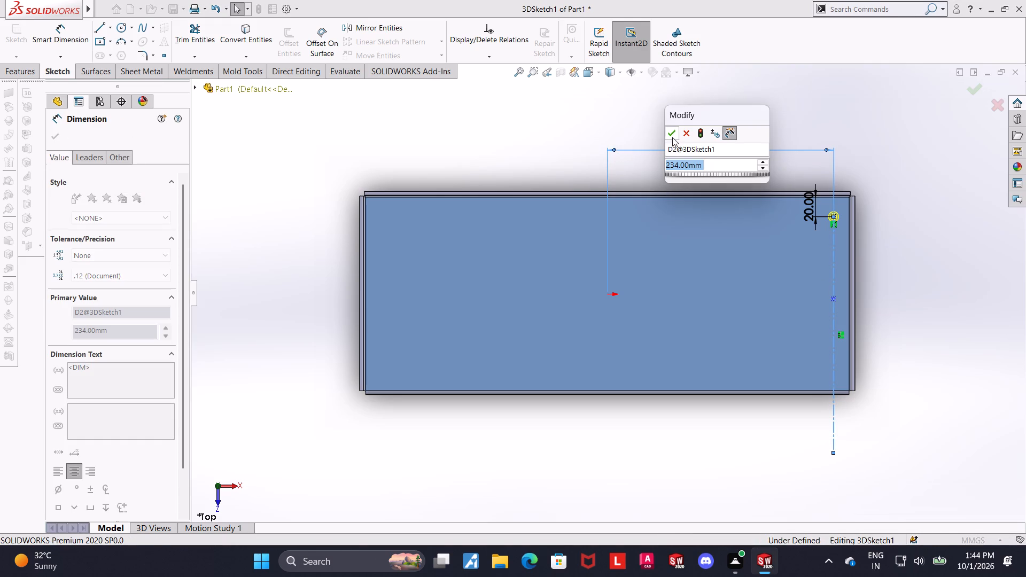
left_click(672, 137)
key("Escape")
Delete the remaining middle hole point on the centerline.
scroll(830, 297, "up", 1)
right_click(830, 297)
key("Escape")
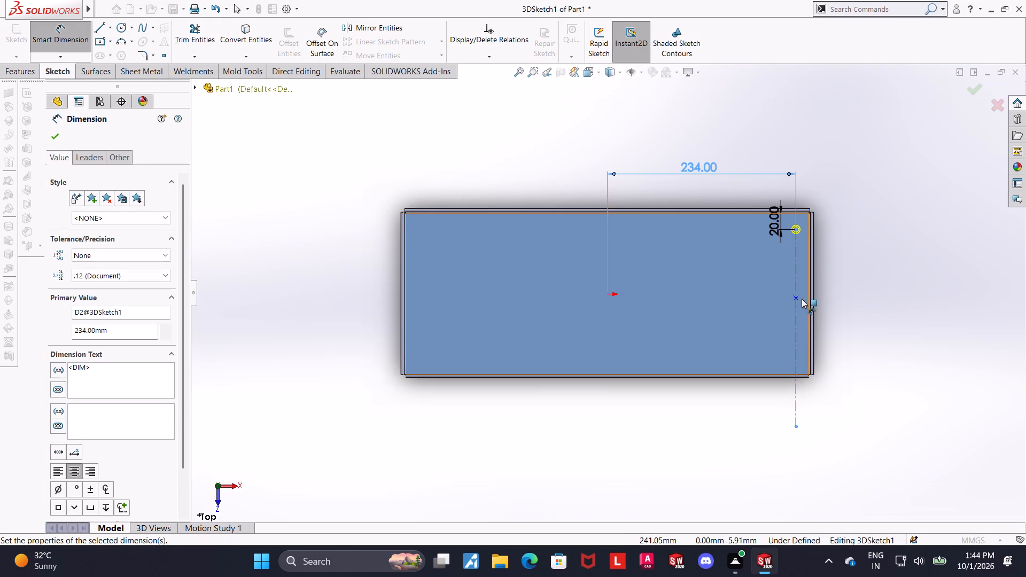
right_click(798, 299)
key("Escape")
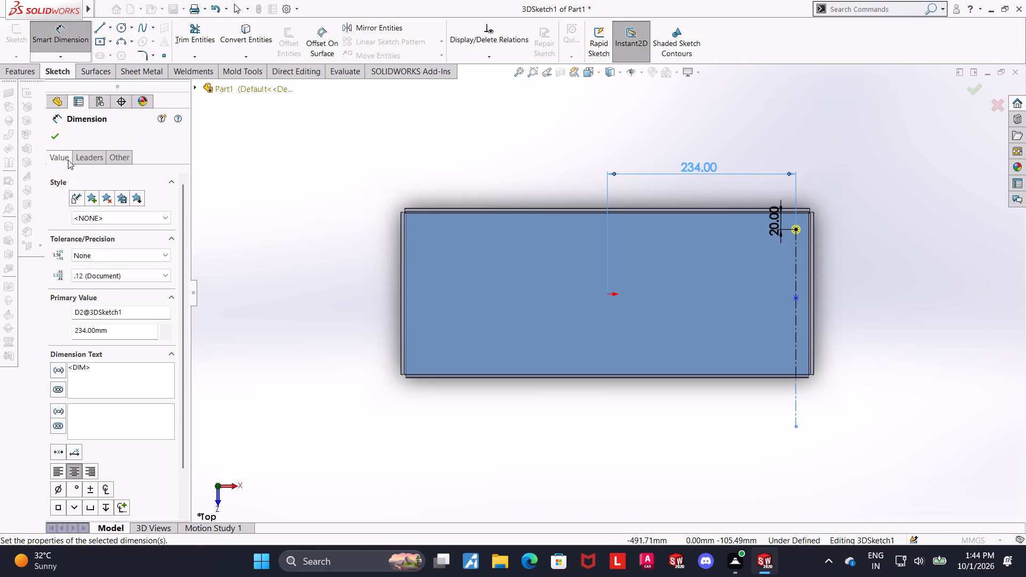
left_click(53, 139)
right_click(797, 300)
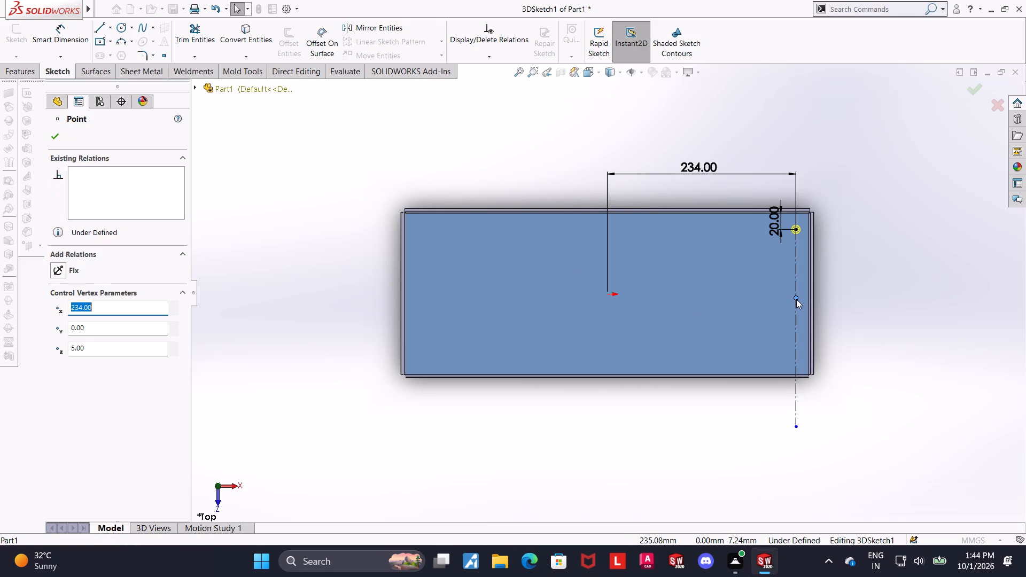
left_click(815, 400)
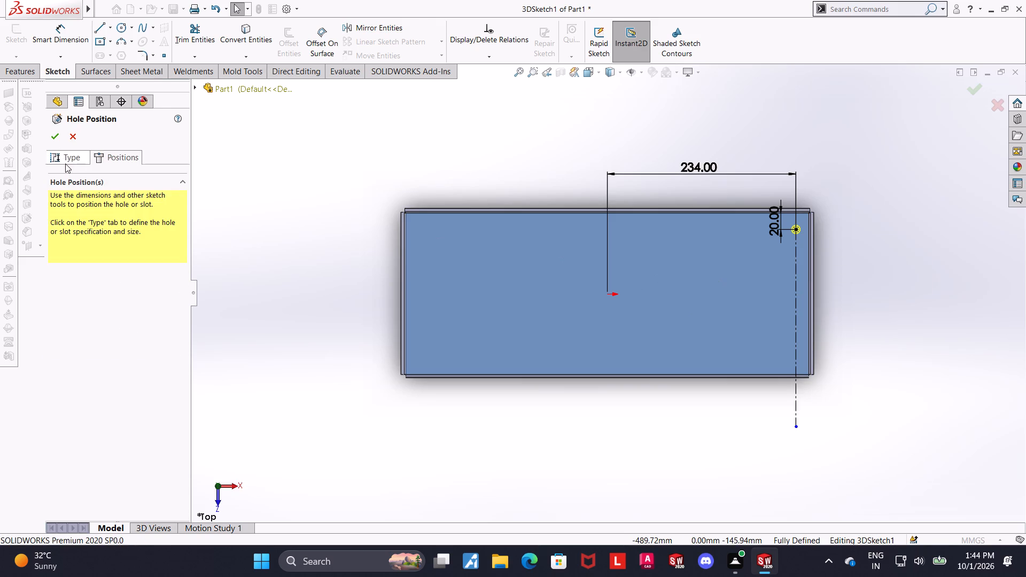
Finish editing the countersunk hole feature with the single hole position in the tray base's back corner.
left_click(65, 163)
left_click(51, 135)
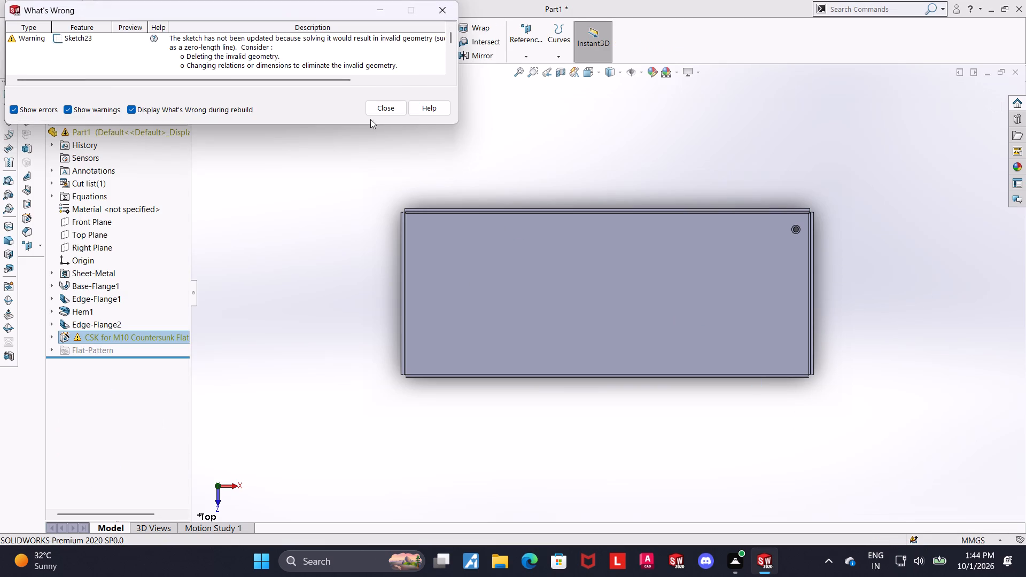
left_click(394, 109)
Examine the countersunk hole area from below and from the tray's end, and list the sketches inside the hole feature.
middle_click_drag(758, 292, 767, 247)
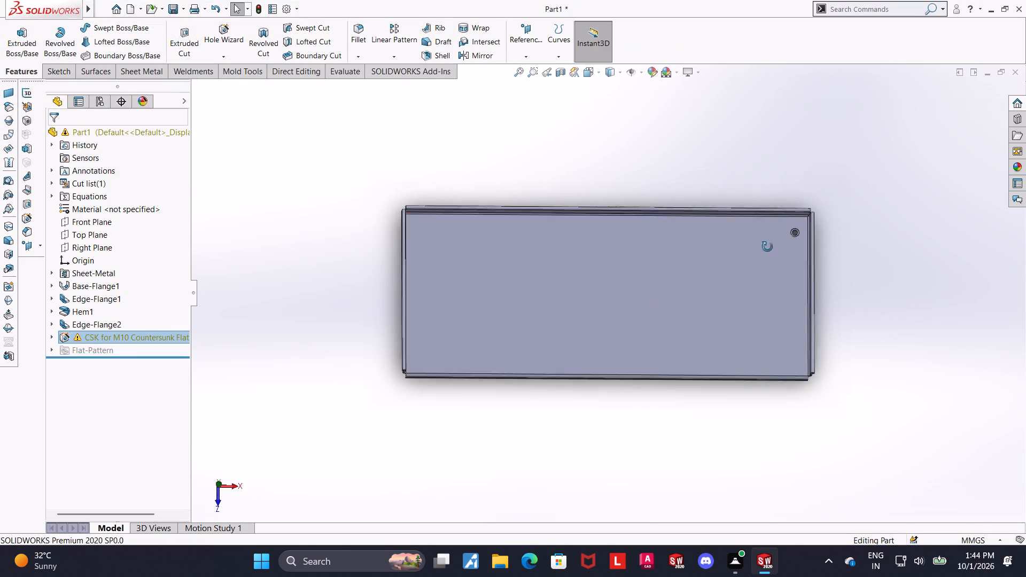
middle_click_drag(767, 247, 765, 131)
middle_click_drag(866, 396, 840, 288)
scroll(840, 288, "up", 1)
scroll(809, 298, "down", 7)
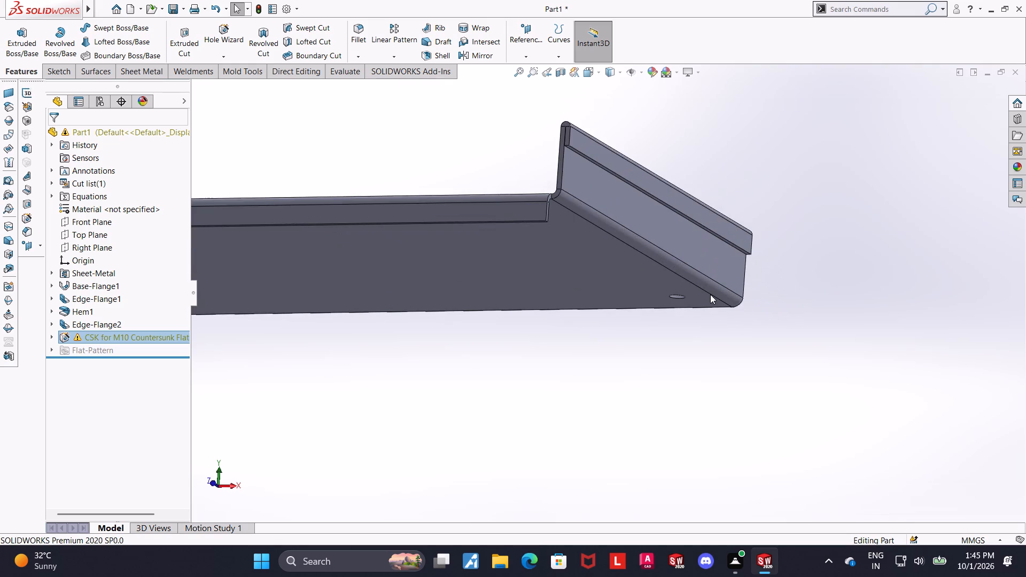
middle_click_drag(710, 294, 652, 303)
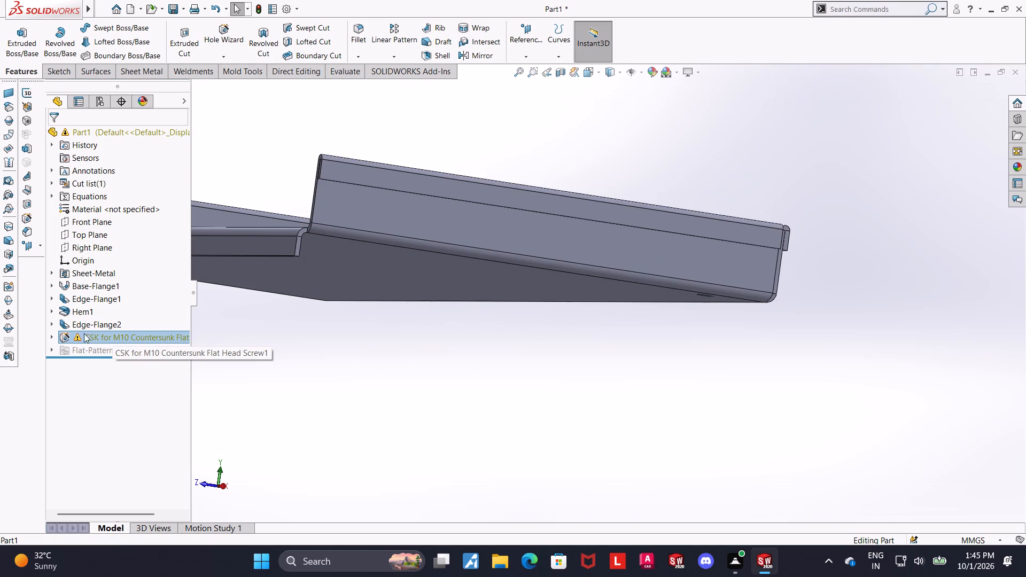
left_click(49, 338)
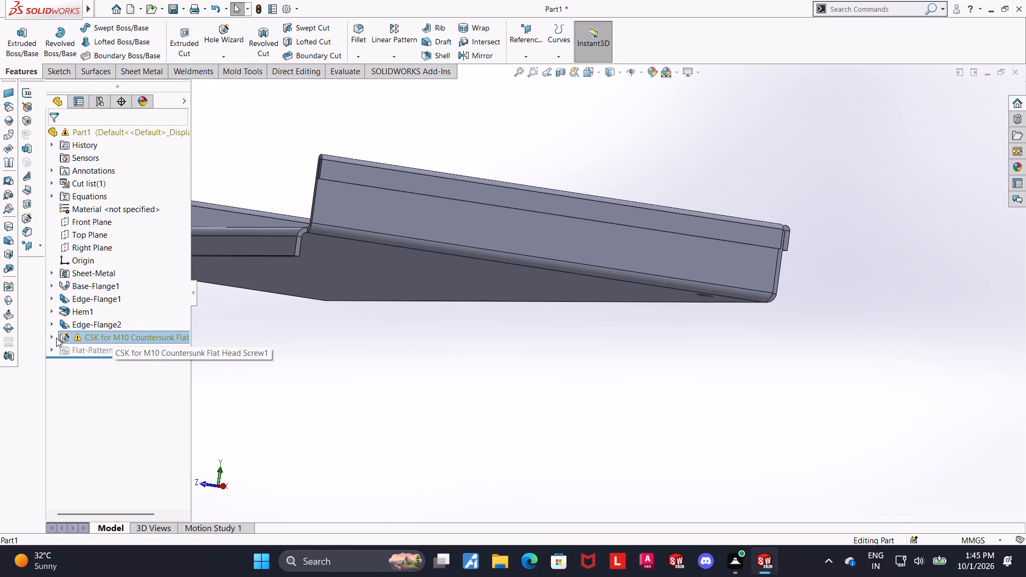
left_click(56, 338)
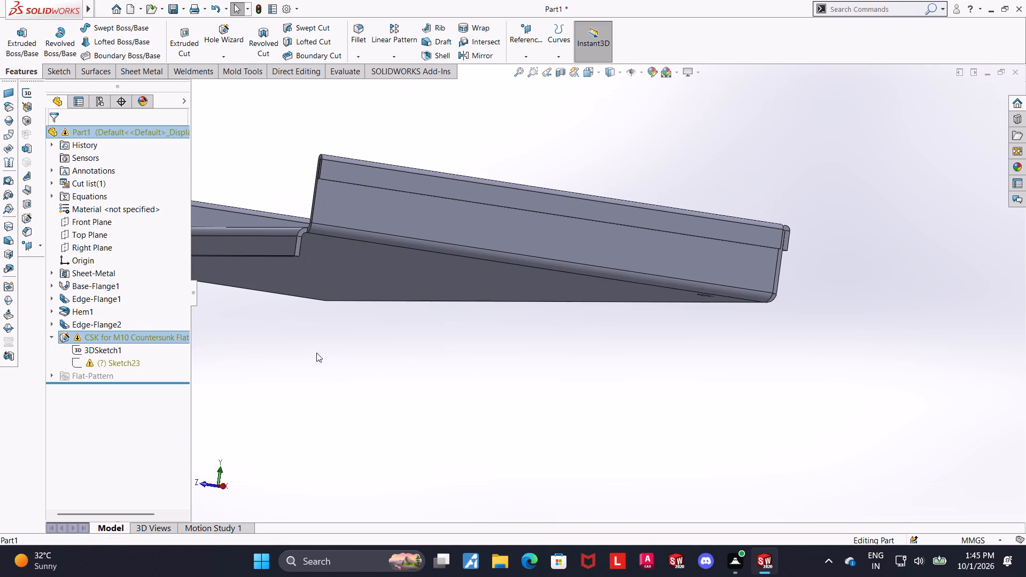
middle_click_drag(319, 352, 385, 357)
scroll(390, 357, "up", 6)
scroll(870, 286, "down", 1)
middle_click_drag(886, 276, 879, 324)
scroll(936, 279, "up", 1)
scroll(935, 278, "down", 4)
Examine the hole's section profile sketch and its dimensions against the base thickness in the right view.
left_click(110, 359)
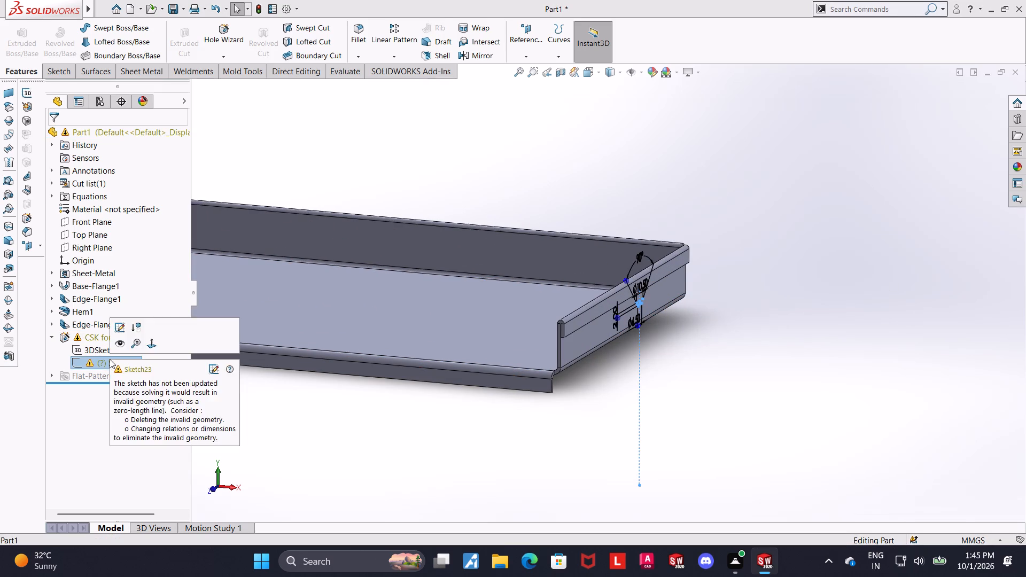
scroll(604, 324, "down", 5)
middle_click_drag(688, 295, 556, 260)
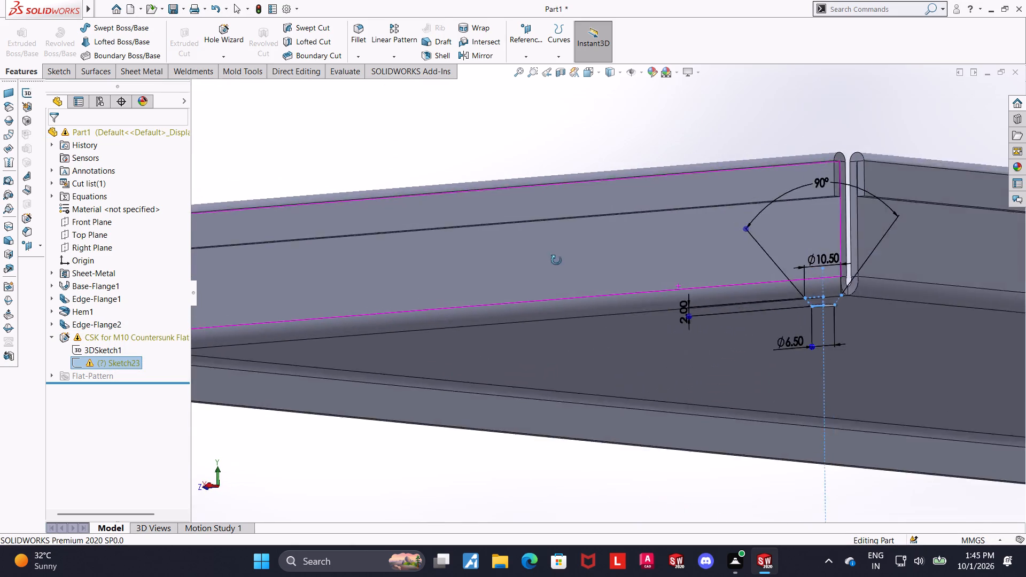
middle_click_drag(556, 260, 605, 282)
scroll(854, 291, "down", 2)
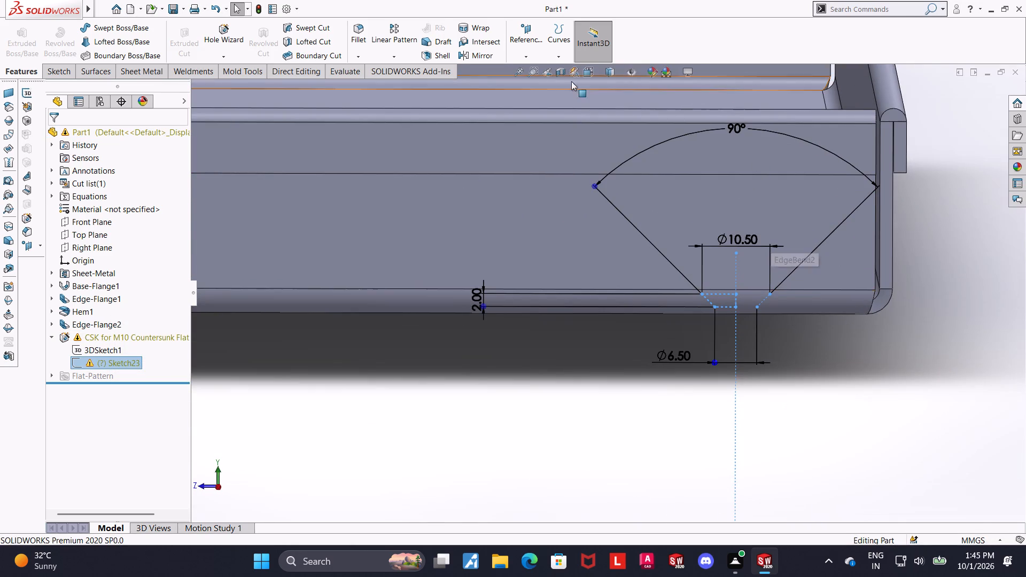
left_click(585, 72)
left_click(517, 376)
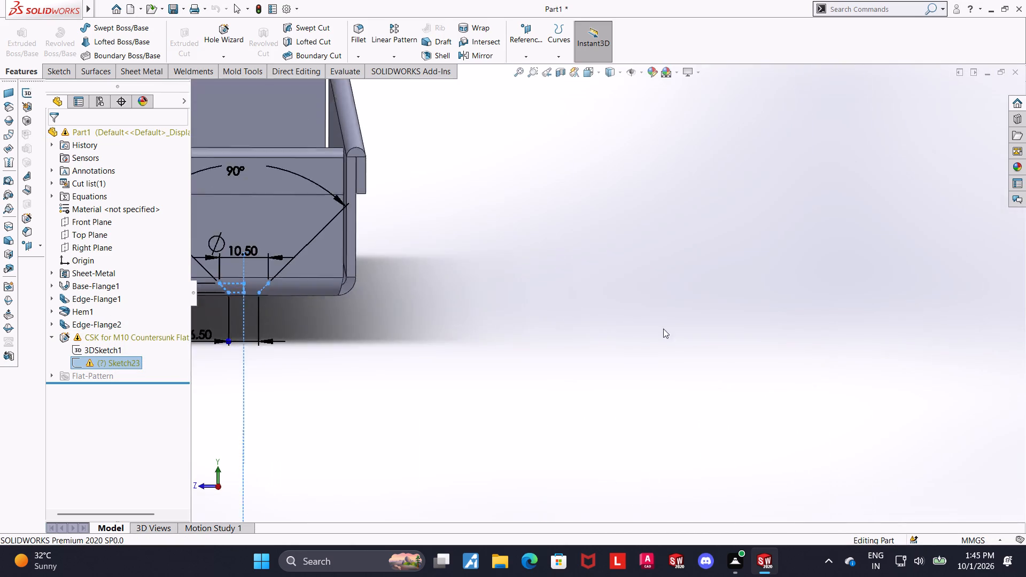
scroll(810, 303, "down", 5)
scroll(713, 330, "down", 3)
left_click(768, 381)
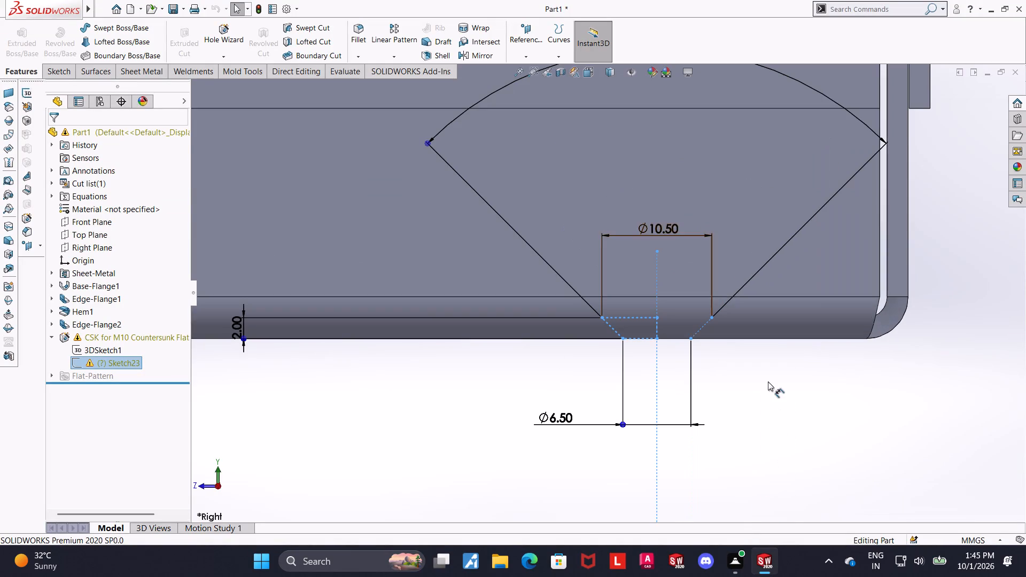
left_click(94, 362)
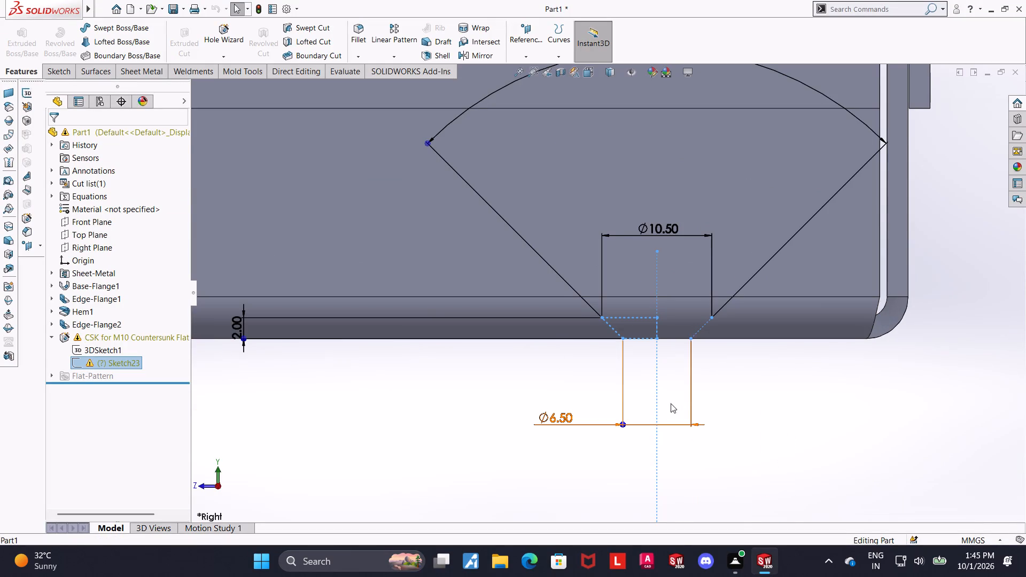
scroll(681, 387, "up", 2)
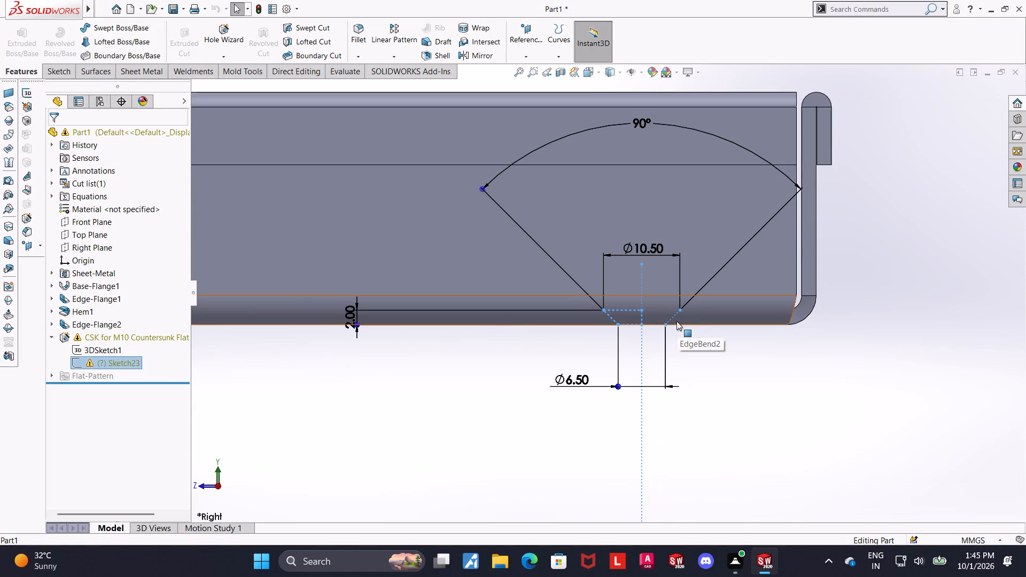
scroll(582, 333, "down", 3)
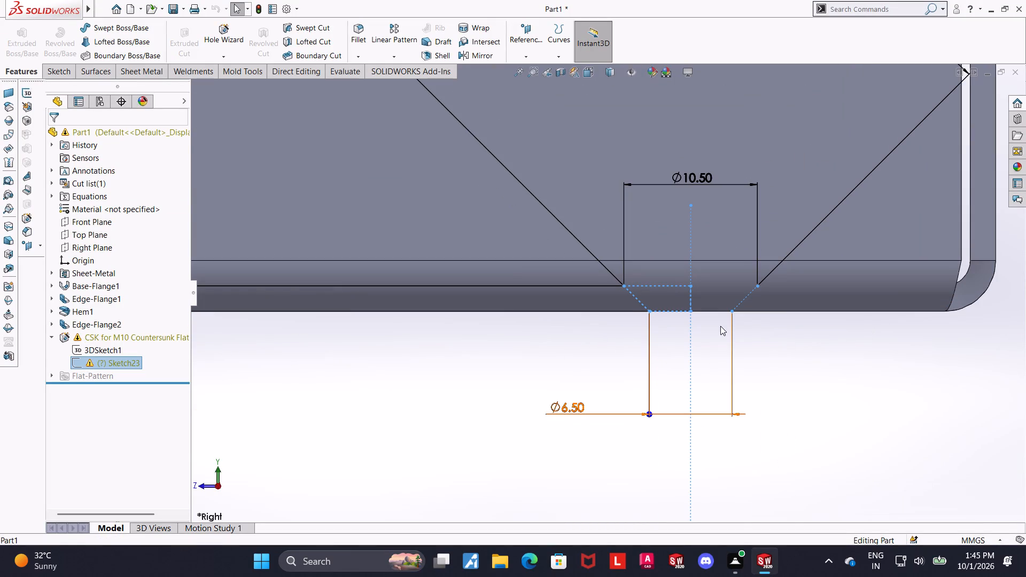
scroll(670, 341, "up", 1)
scroll(685, 316, "down", 3)
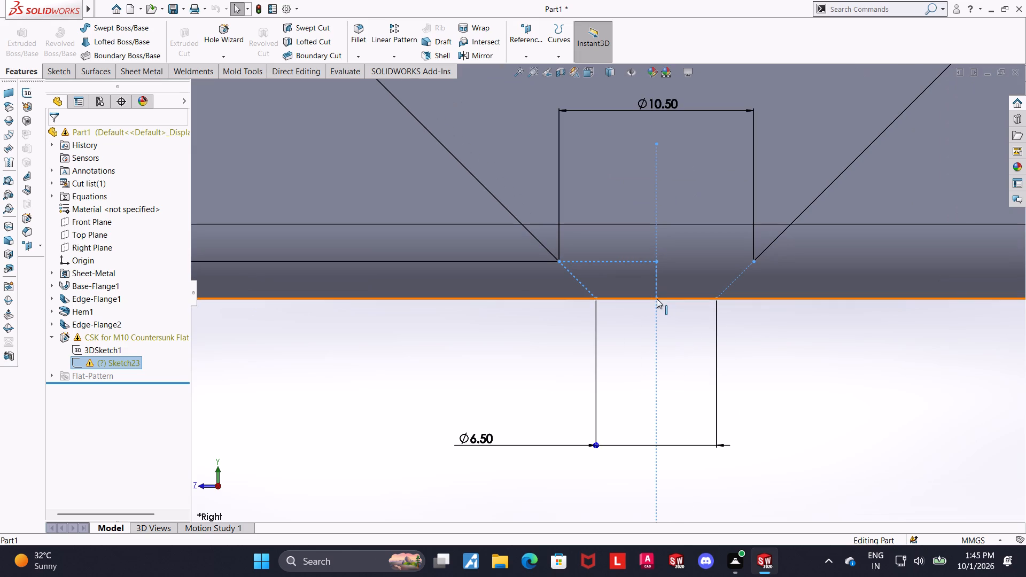
scroll(658, 301, "up", 2)
left_click(774, 394)
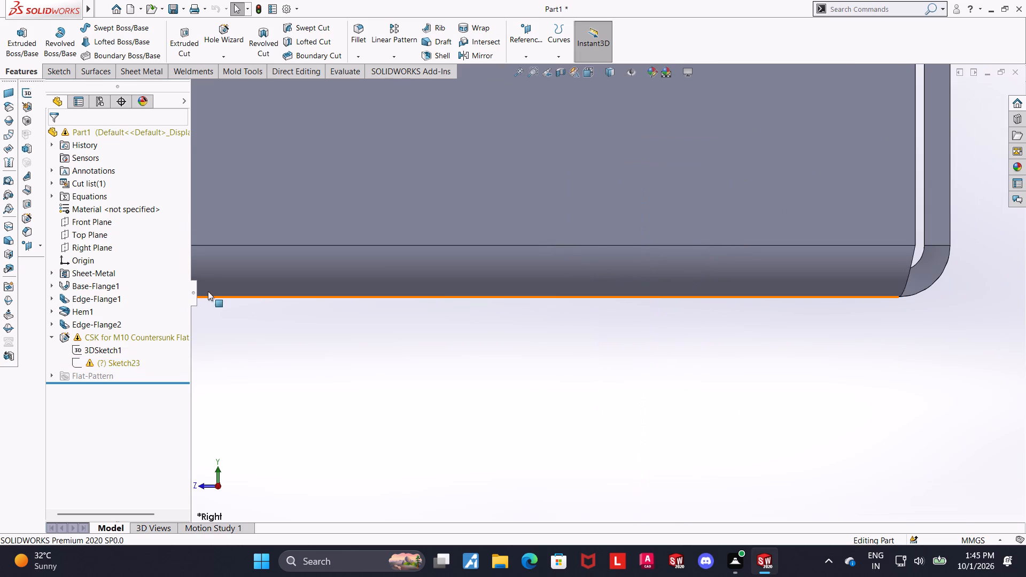
left_click(118, 332)
scroll(609, 289, "up", 2)
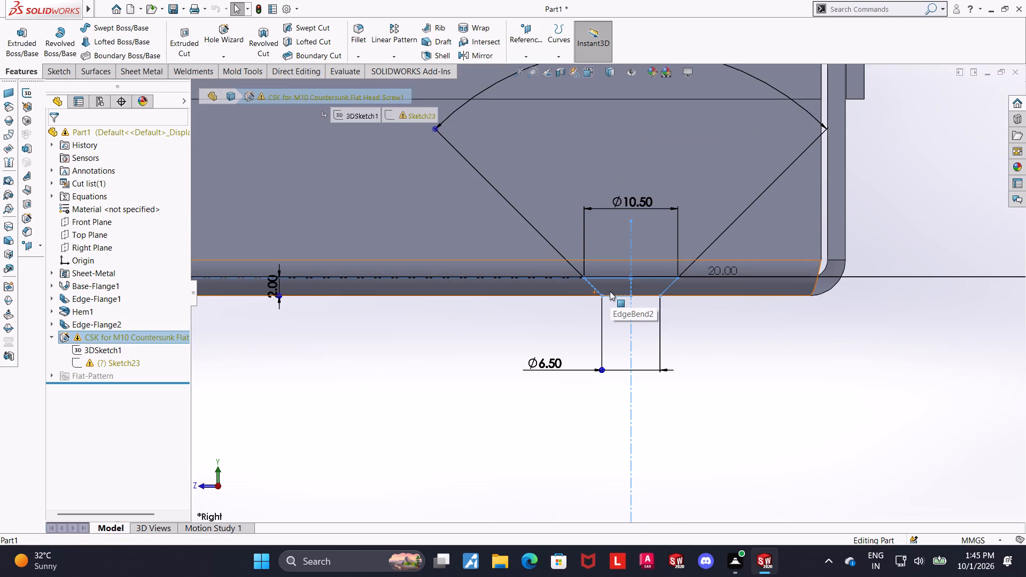
Edit the countersunk hole feature and change it to a legacy hole of type Countersunk.
right_click(80, 333)
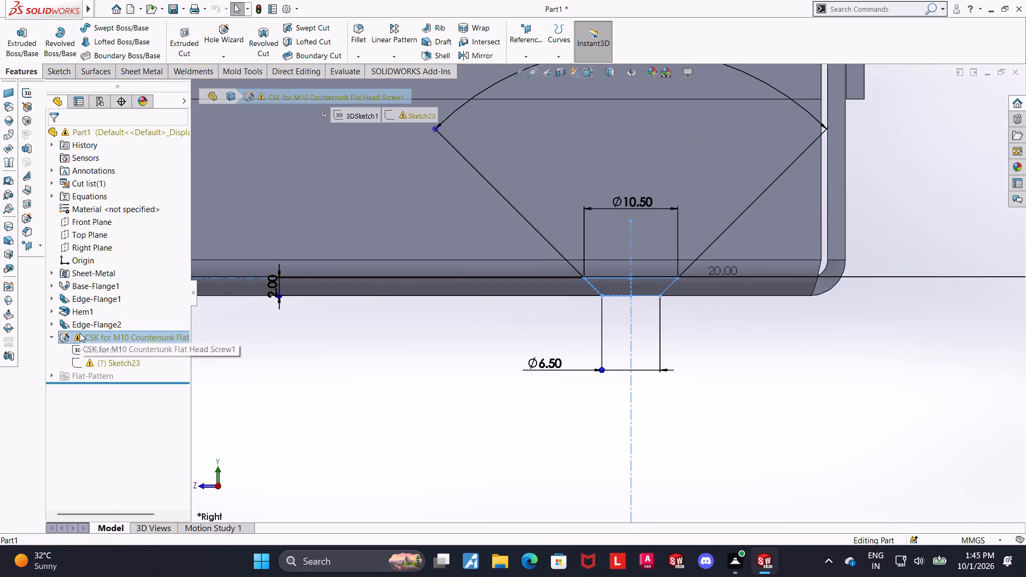
left_click(90, 302)
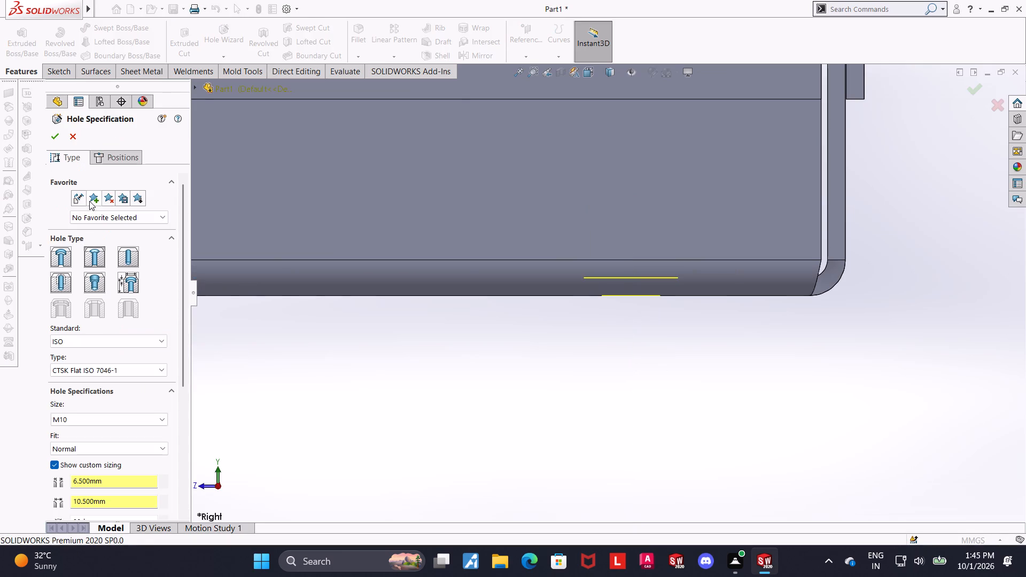
left_click(129, 277)
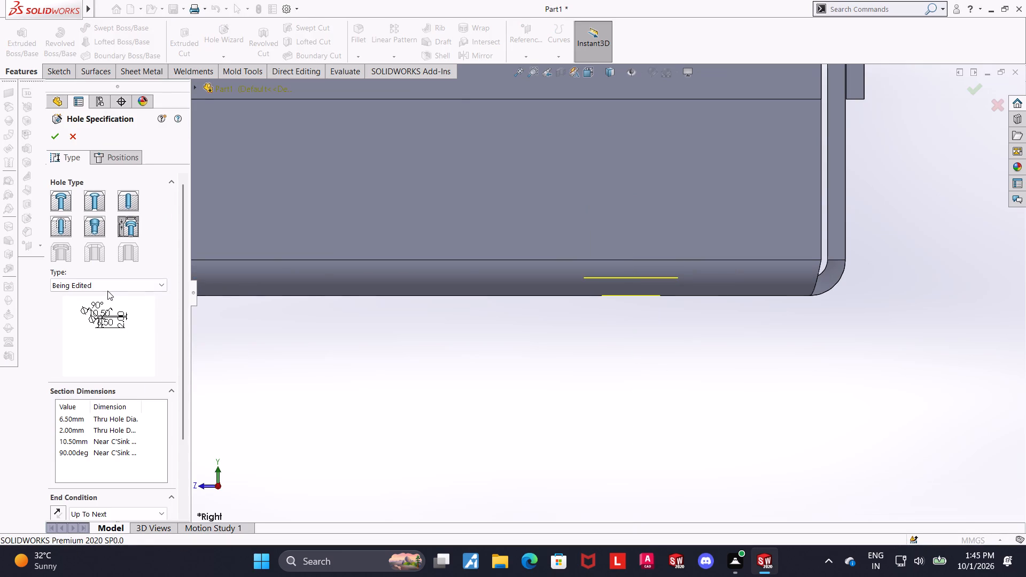
left_click(107, 291)
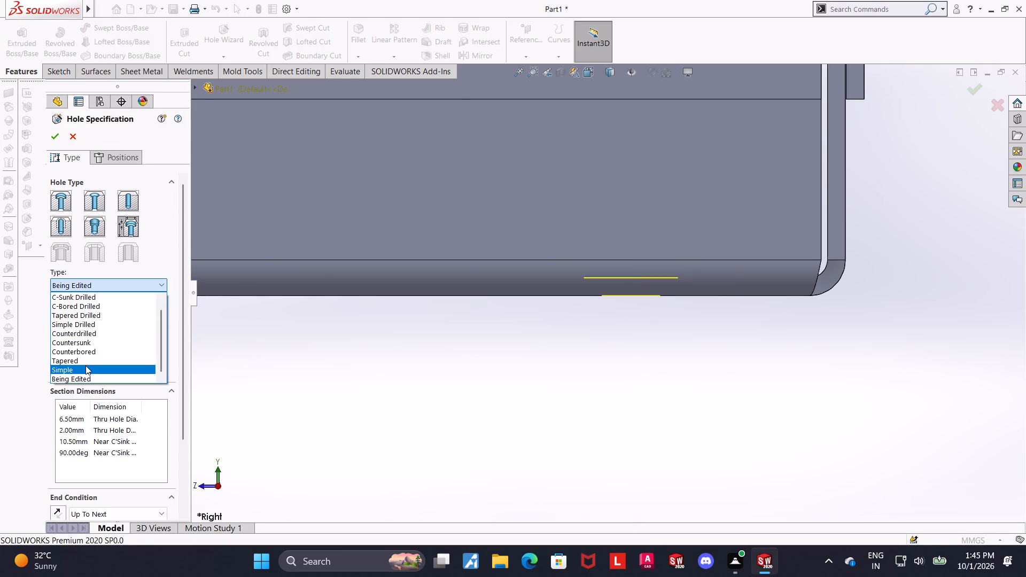
left_click(85, 342)
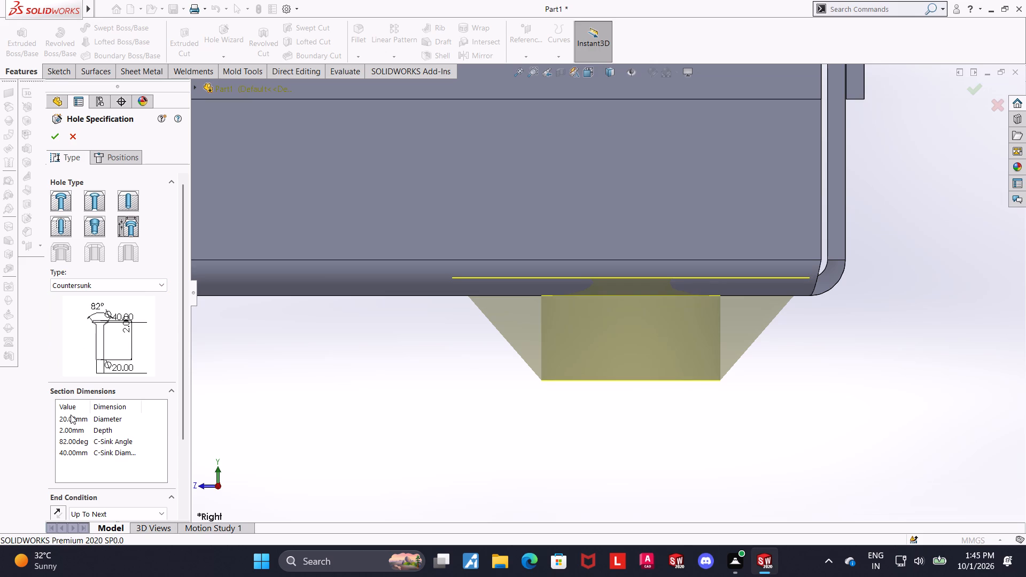
Set the legacy hole's diameter to 6.5 mm and its countersink diameter to 10.5 mm, and accept the feature.
double_click(72, 417)
type("6.5")
key("Return")
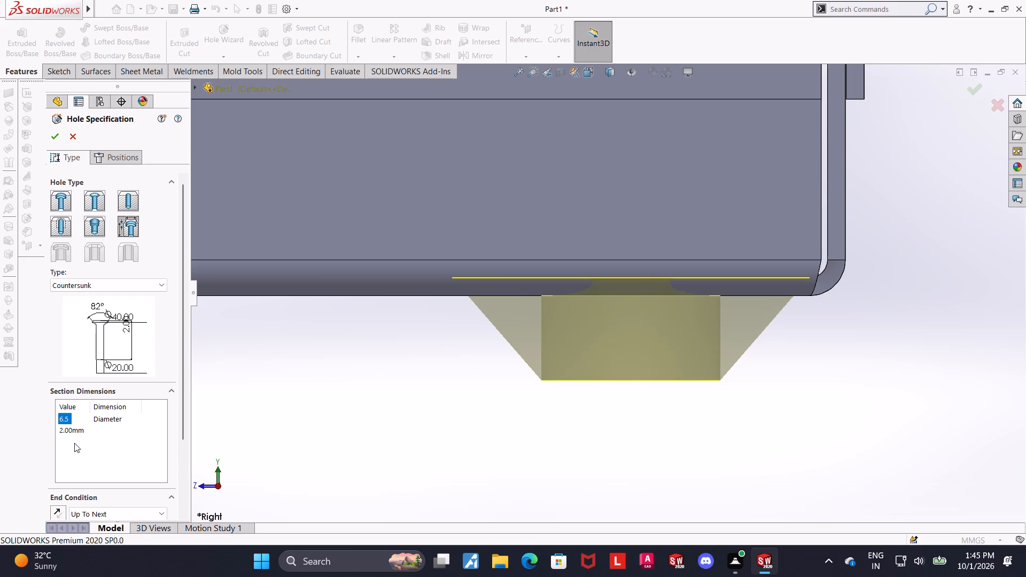
double_click(78, 443)
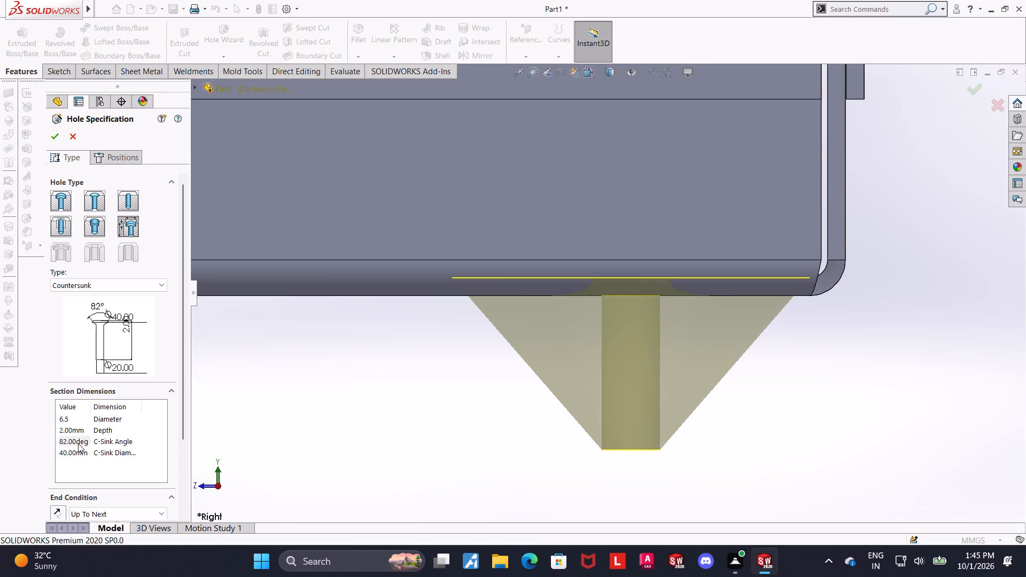
double_click(82, 451)
type("10.5")
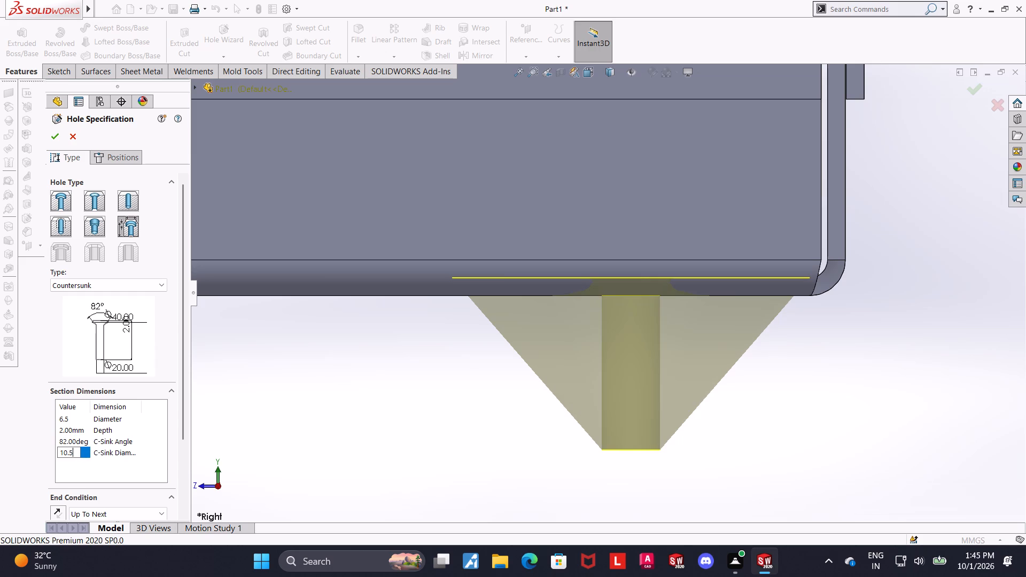
key("Return")
left_click(77, 426)
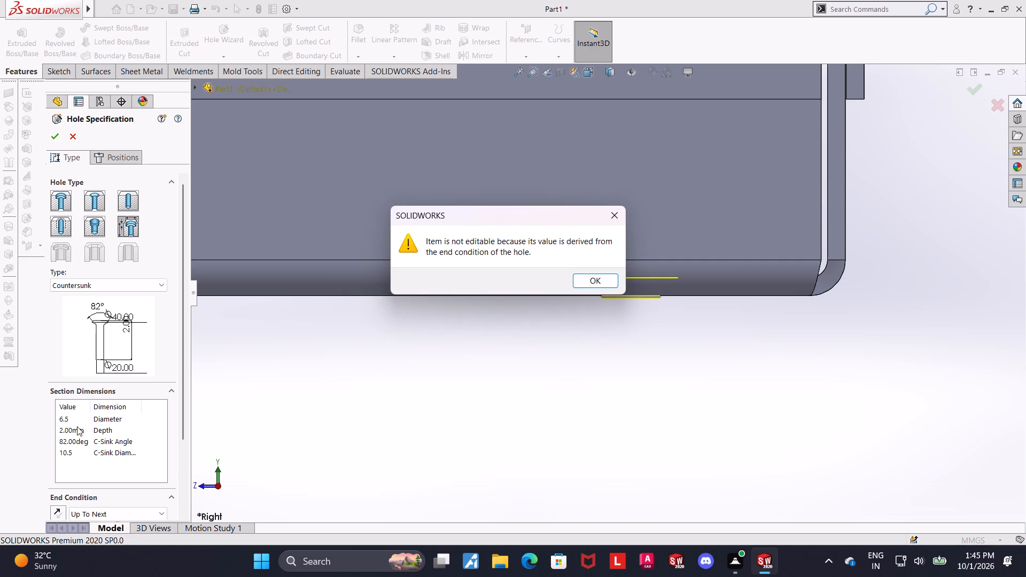
left_click(604, 210)
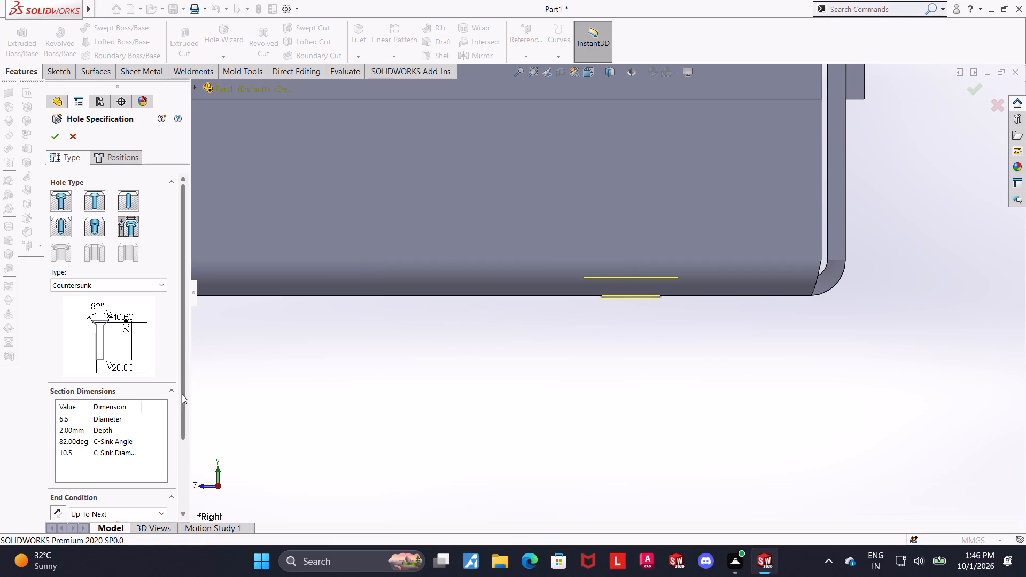
scroll(281, 399, "up", 3)
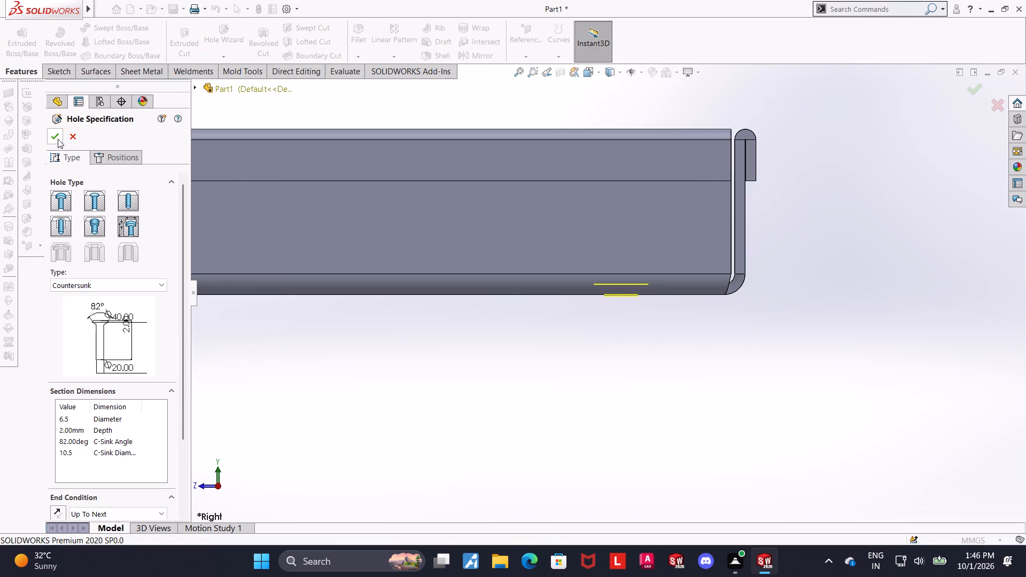
left_click(56, 138)
Examine the updated countersunk hole in the back corner of the tray's base from several angles.
left_click(324, 371)
scroll(366, 352, "up", 2)
middle_click_drag(368, 352, 417, 388)
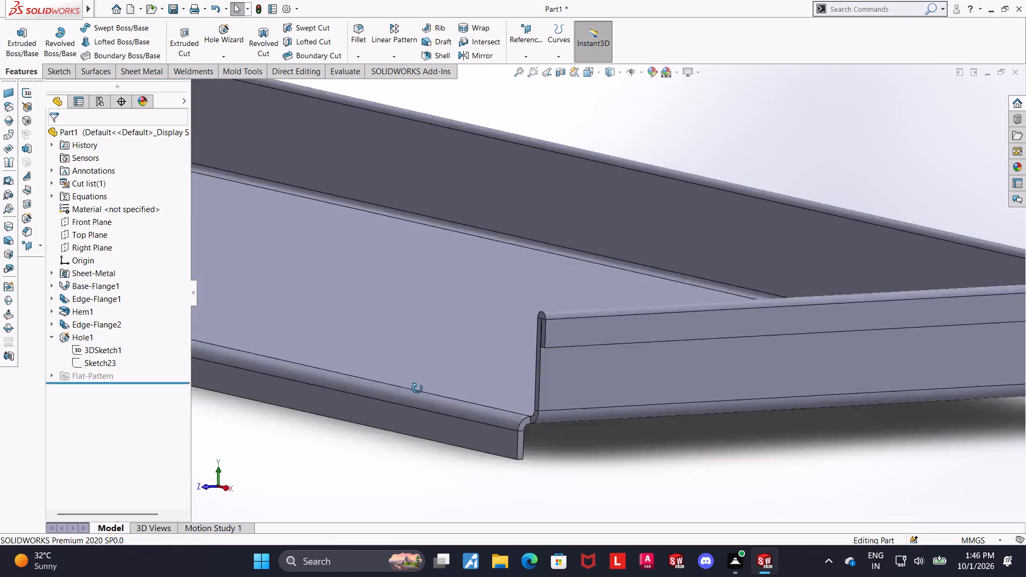
middle_click_drag(417, 388, 428, 431)
scroll(476, 406, "up", 5)
scroll(744, 359, "down", 4)
middle_click_drag(777, 395, 799, 425)
scroll(799, 425, "up", 2)
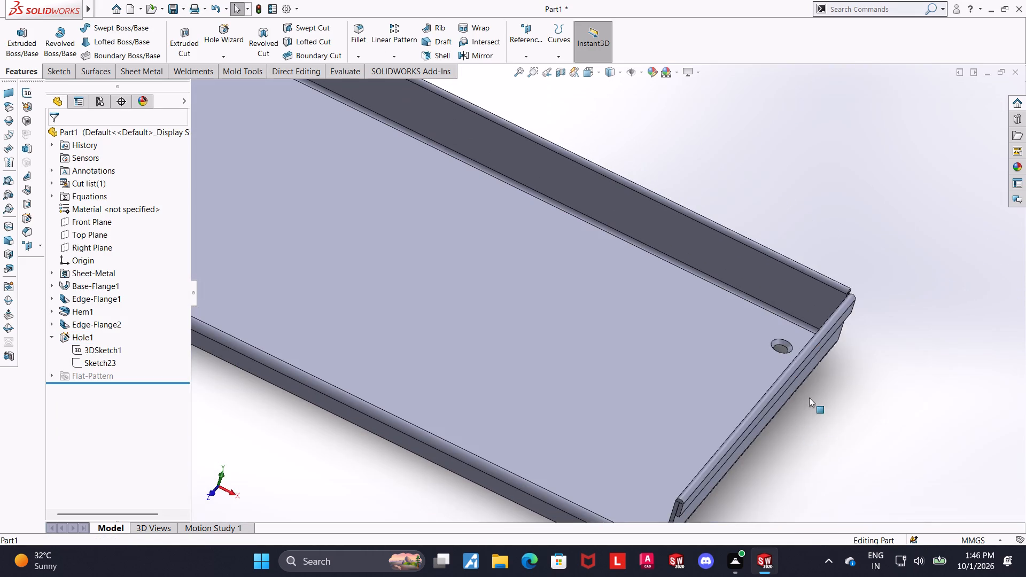
middle_click_drag(800, 379, 775, 321)
Show the tray in the right view as wireframe and inspect the countersink's profile through the base.
left_click(591, 71)
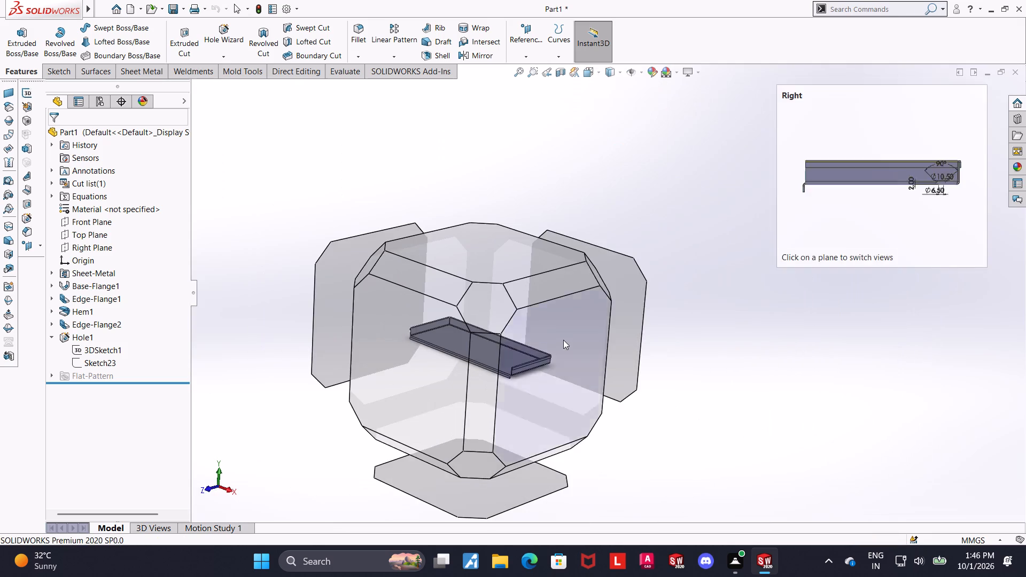
left_click(563, 340)
left_click(618, 74)
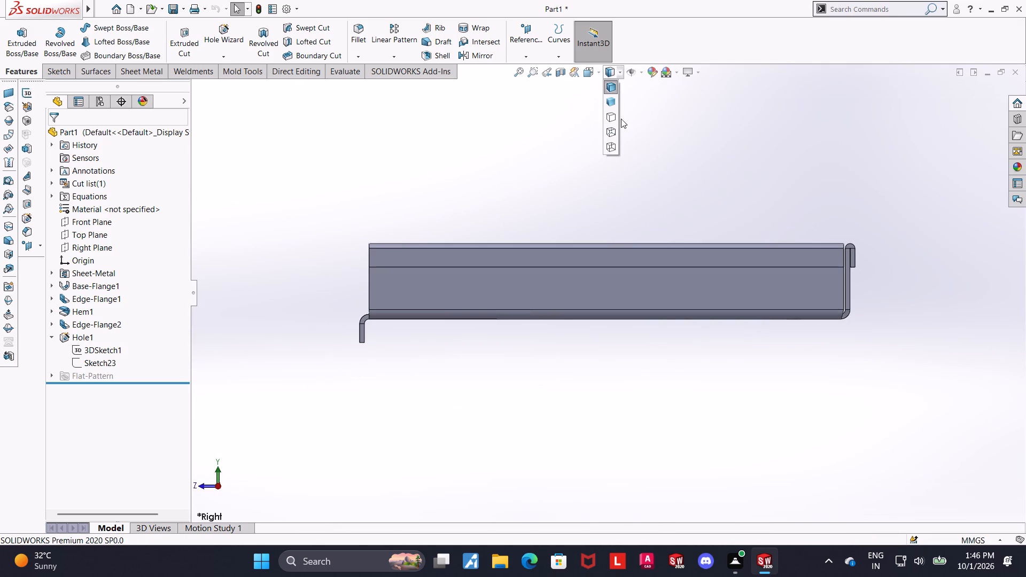
left_click(617, 149)
scroll(871, 355, "down", 2)
scroll(699, 269, "down", 3)
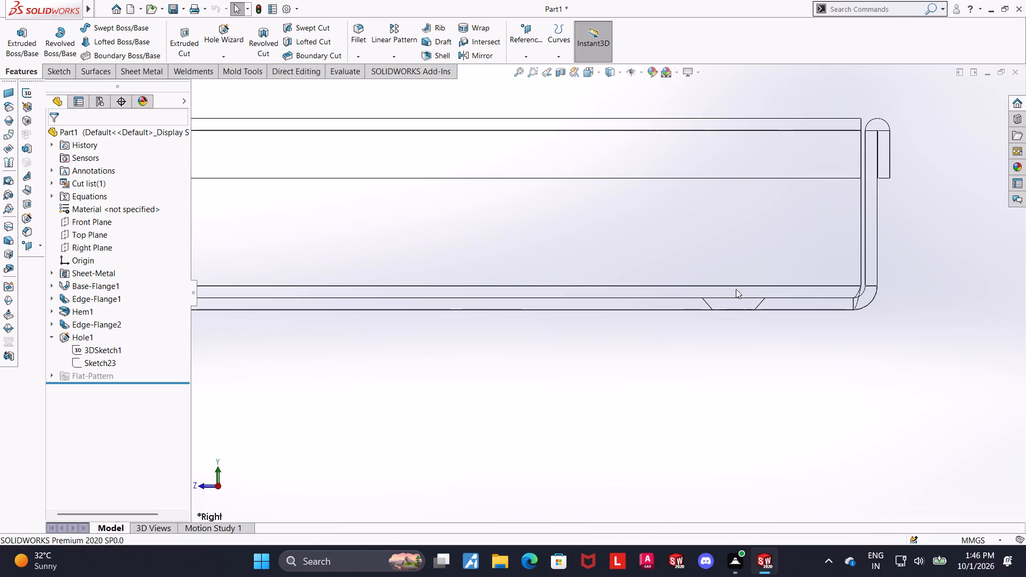
Inspect the countersink profile up close, restore the shaded display with edges, and show the tray in the top view.
scroll(772, 302, "down", 6)
scroll(655, 311, "up", 1)
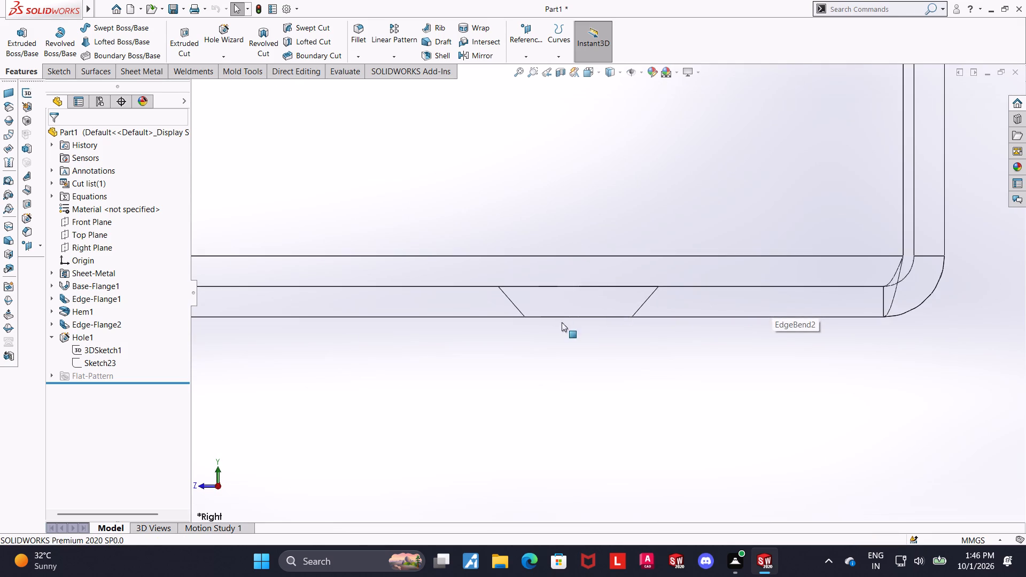
scroll(562, 322, "up", 4)
left_click(615, 74)
left_click(612, 87)
scroll(554, 295, "up", 5)
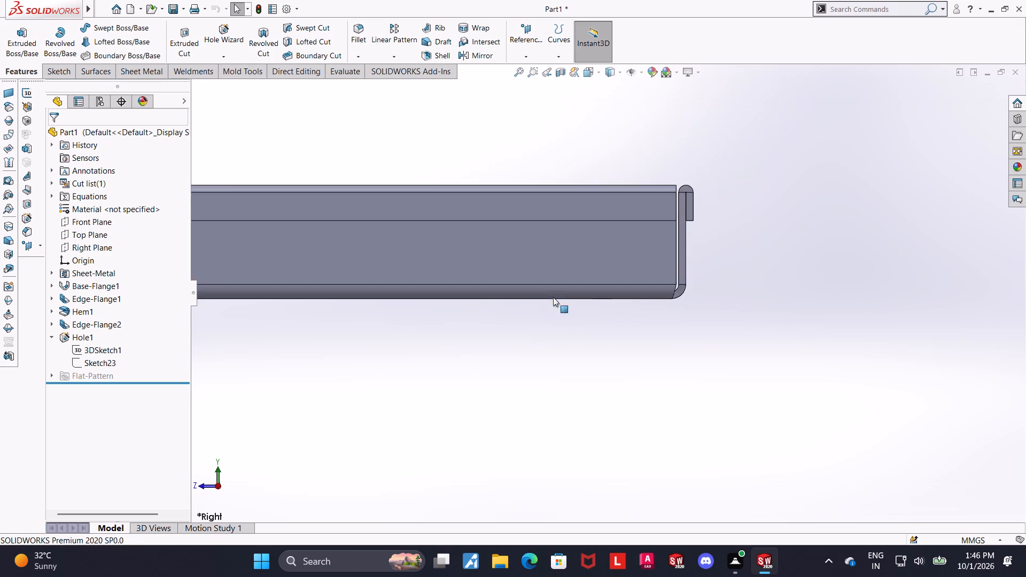
middle_click_drag(436, 305, 519, 358)
scroll(508, 326, "up", 9)
middle_click_drag(647, 345, 659, 368)
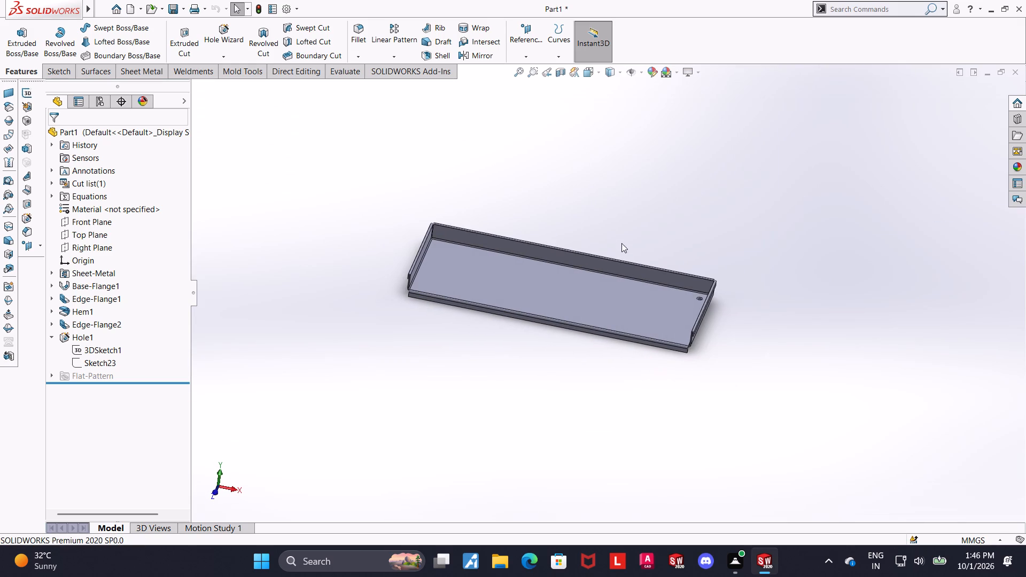
left_click(588, 68)
left_click(530, 241)
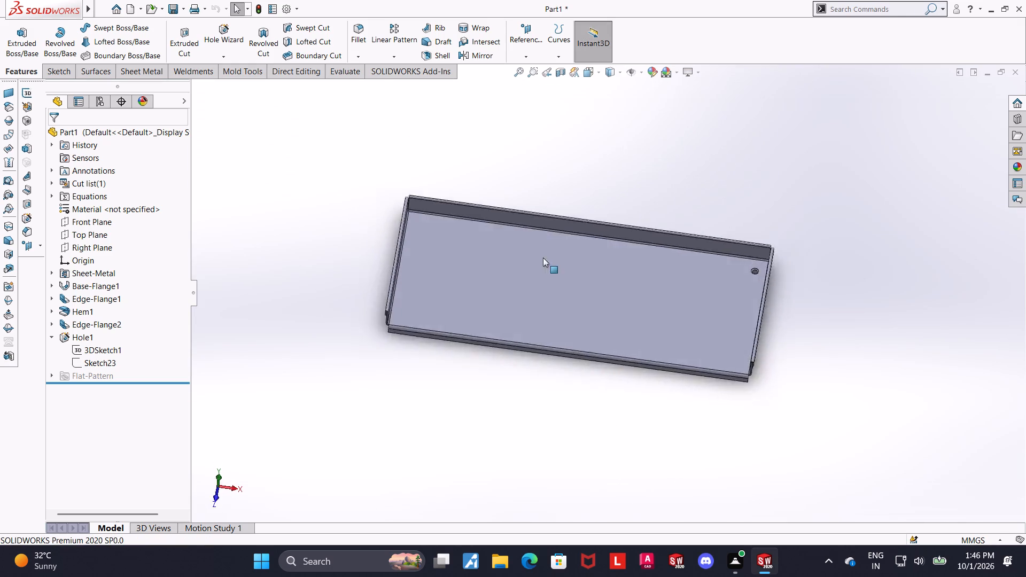
scroll(895, 253, "down", 1)
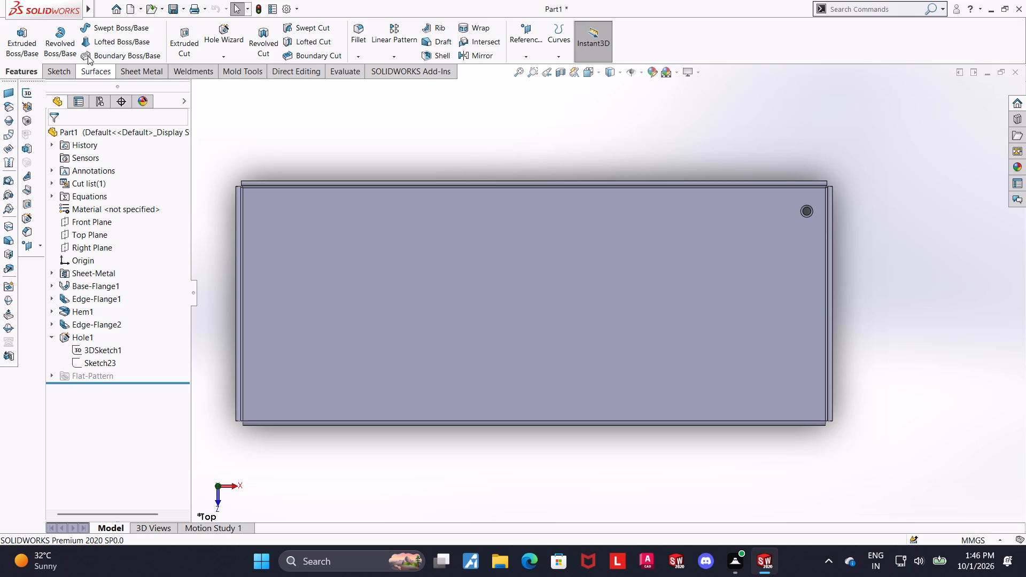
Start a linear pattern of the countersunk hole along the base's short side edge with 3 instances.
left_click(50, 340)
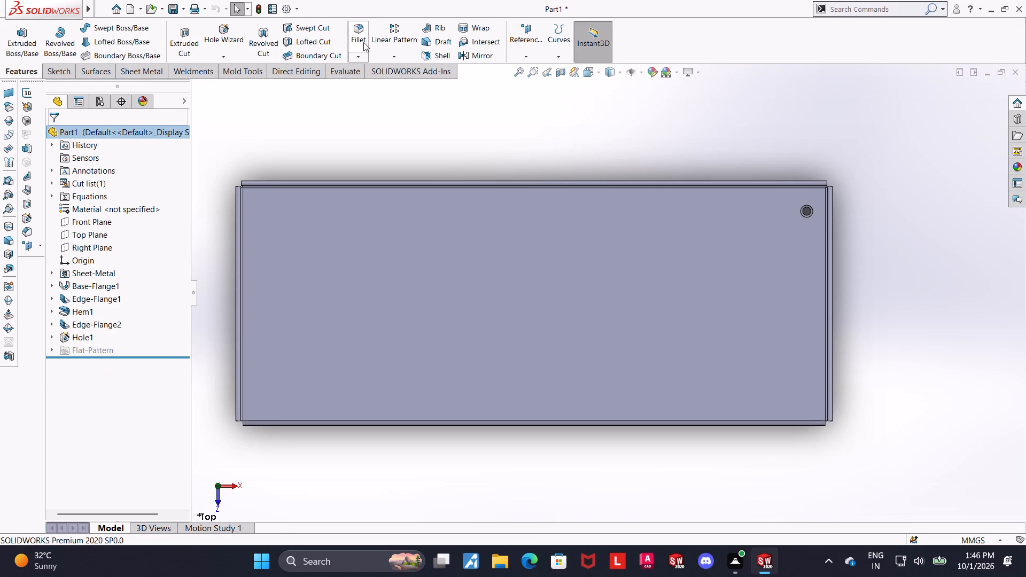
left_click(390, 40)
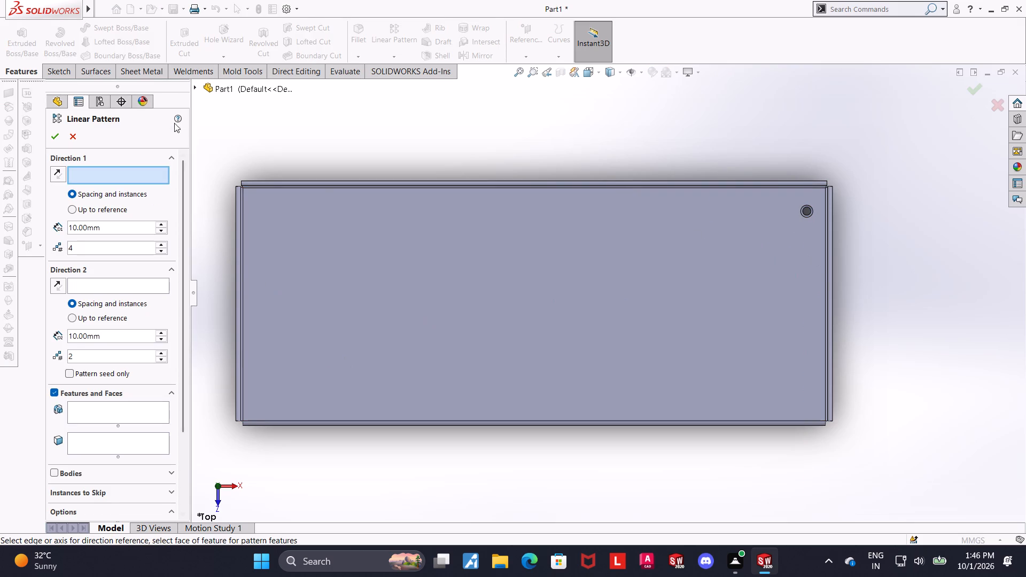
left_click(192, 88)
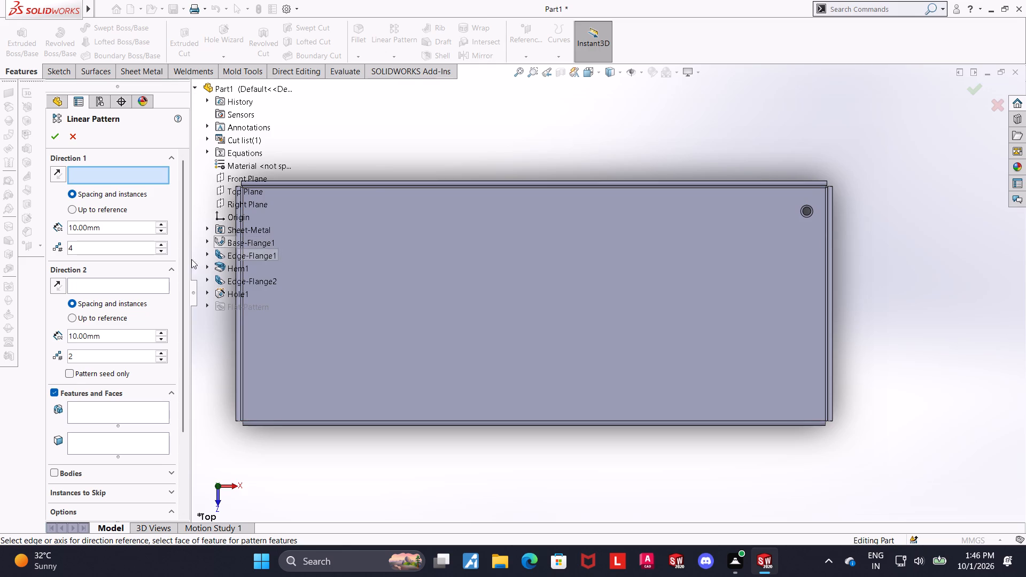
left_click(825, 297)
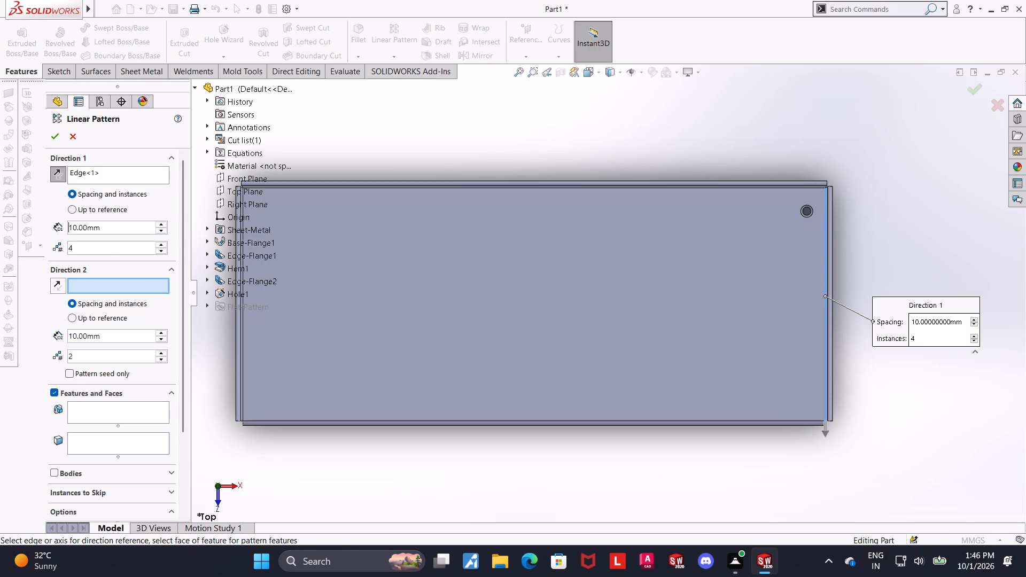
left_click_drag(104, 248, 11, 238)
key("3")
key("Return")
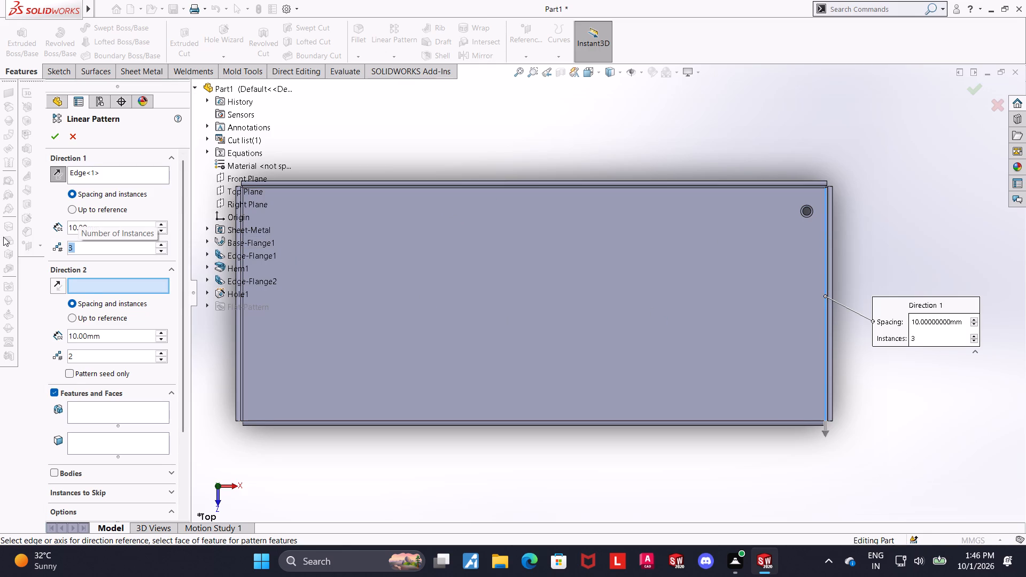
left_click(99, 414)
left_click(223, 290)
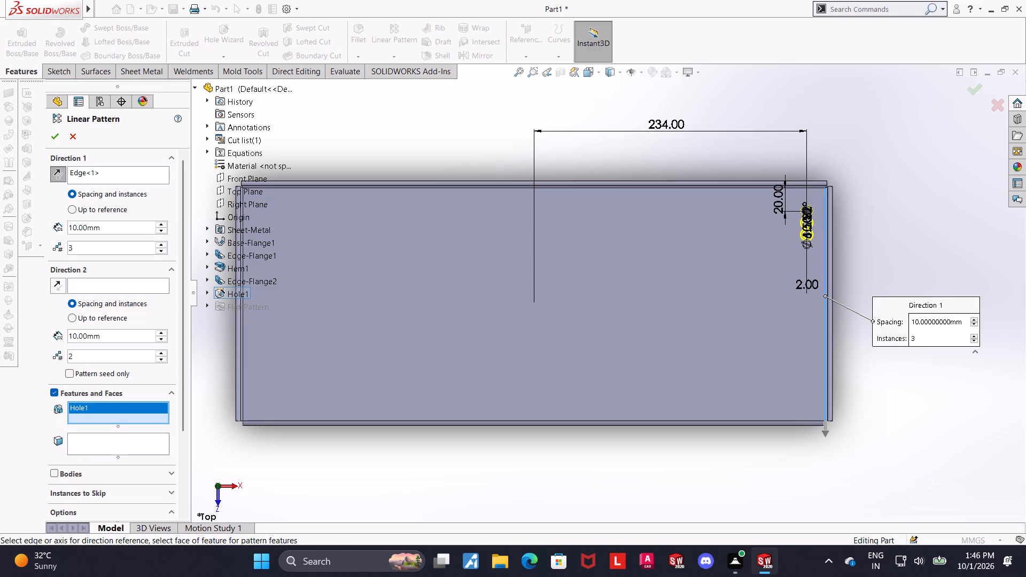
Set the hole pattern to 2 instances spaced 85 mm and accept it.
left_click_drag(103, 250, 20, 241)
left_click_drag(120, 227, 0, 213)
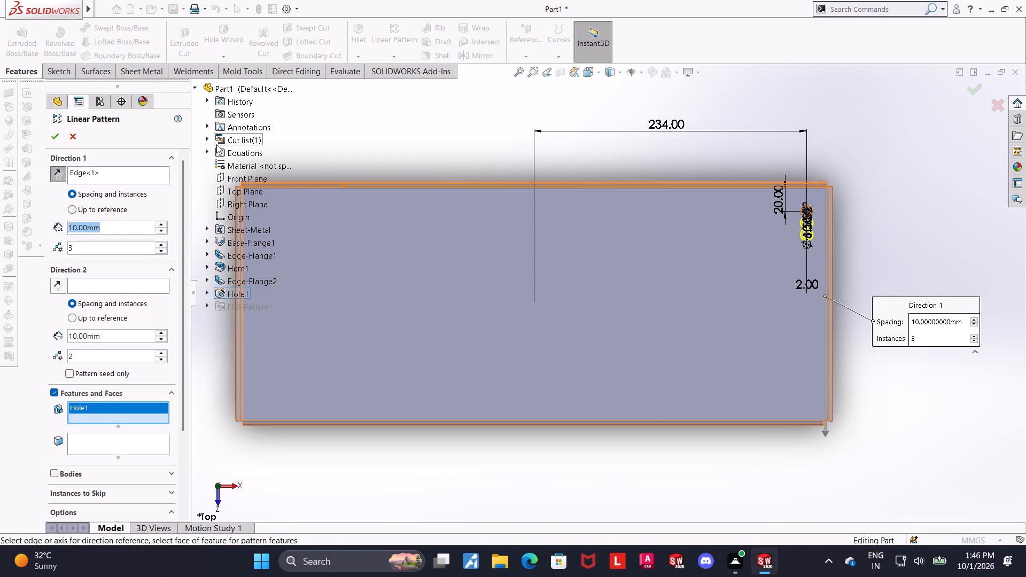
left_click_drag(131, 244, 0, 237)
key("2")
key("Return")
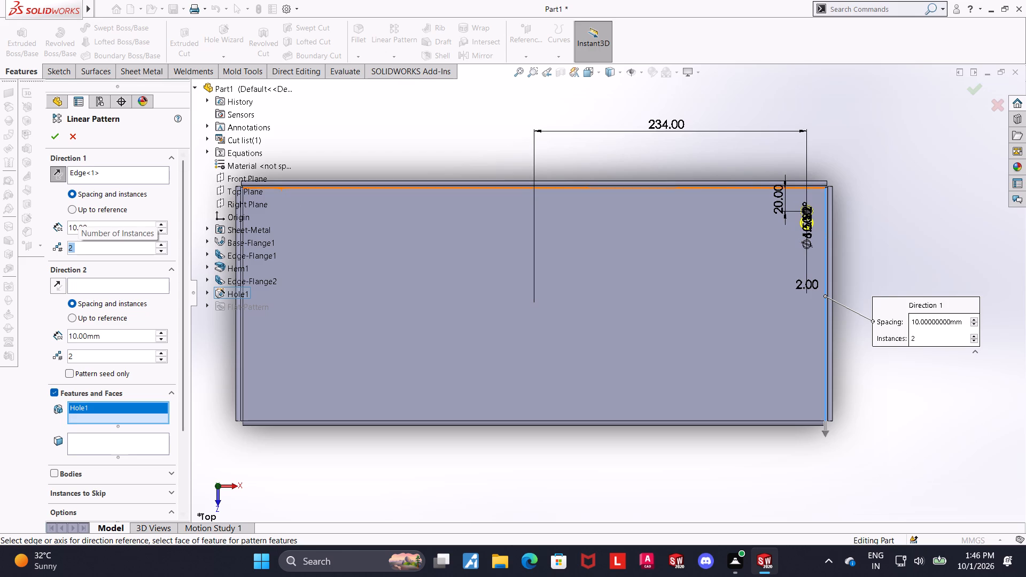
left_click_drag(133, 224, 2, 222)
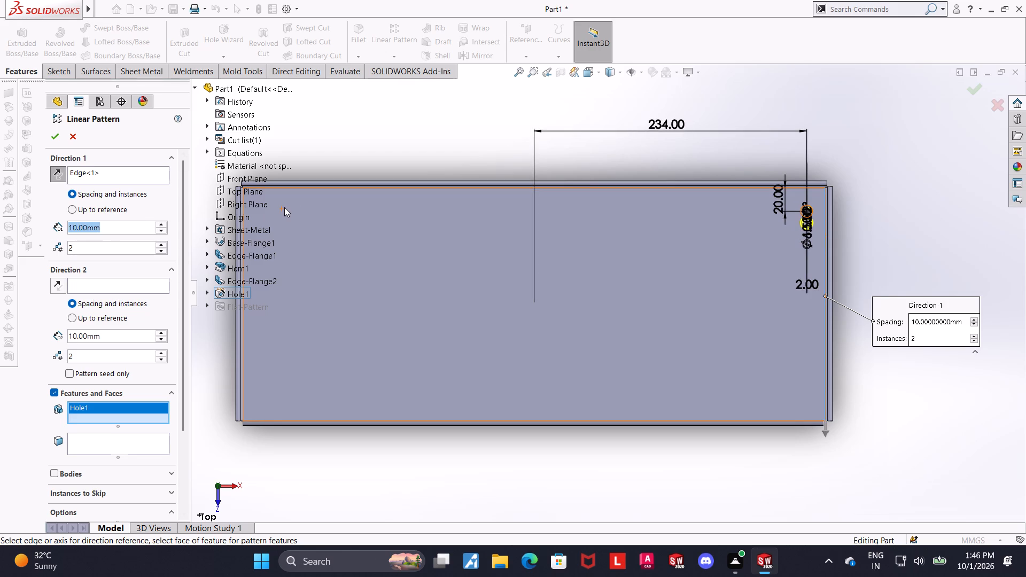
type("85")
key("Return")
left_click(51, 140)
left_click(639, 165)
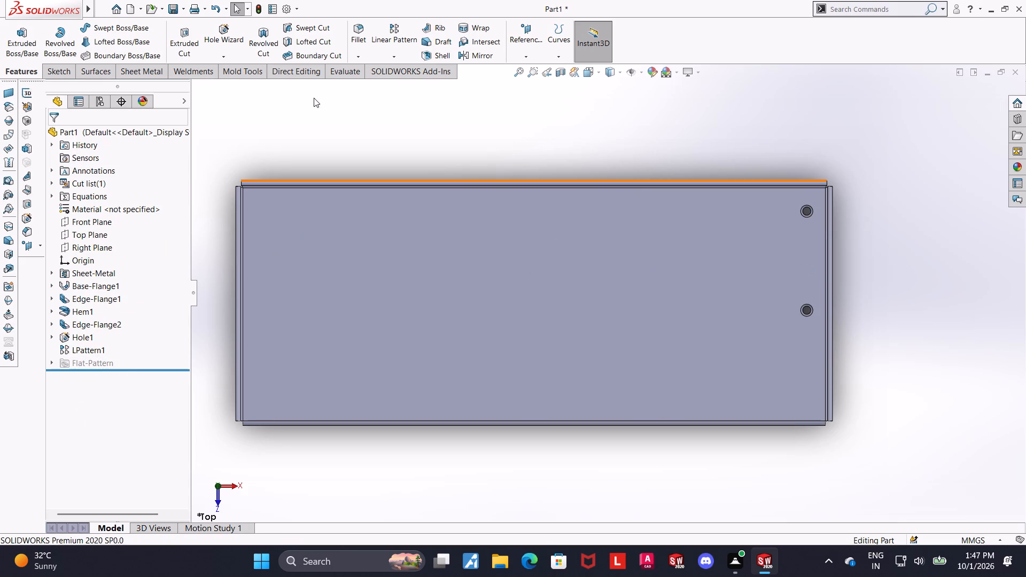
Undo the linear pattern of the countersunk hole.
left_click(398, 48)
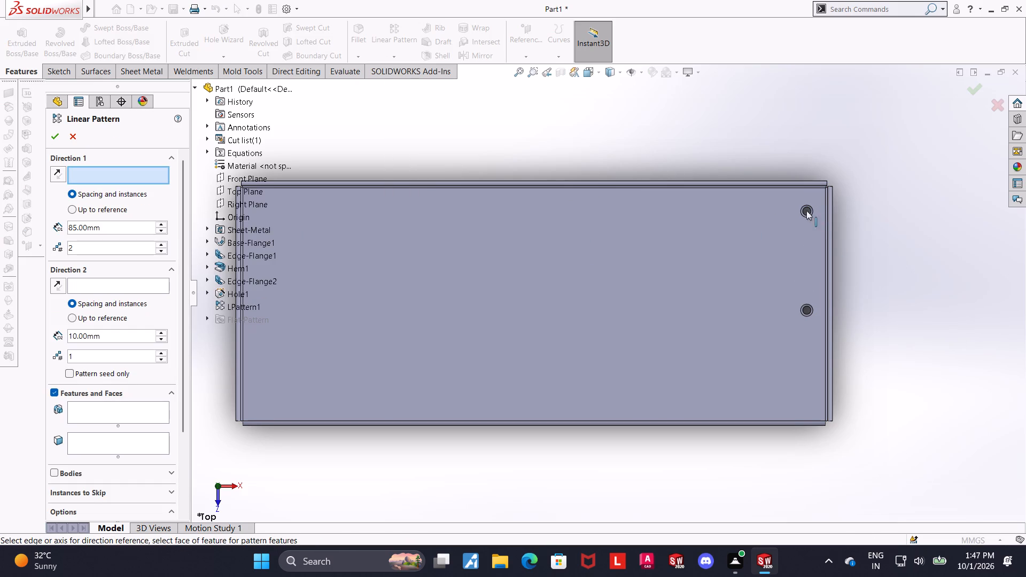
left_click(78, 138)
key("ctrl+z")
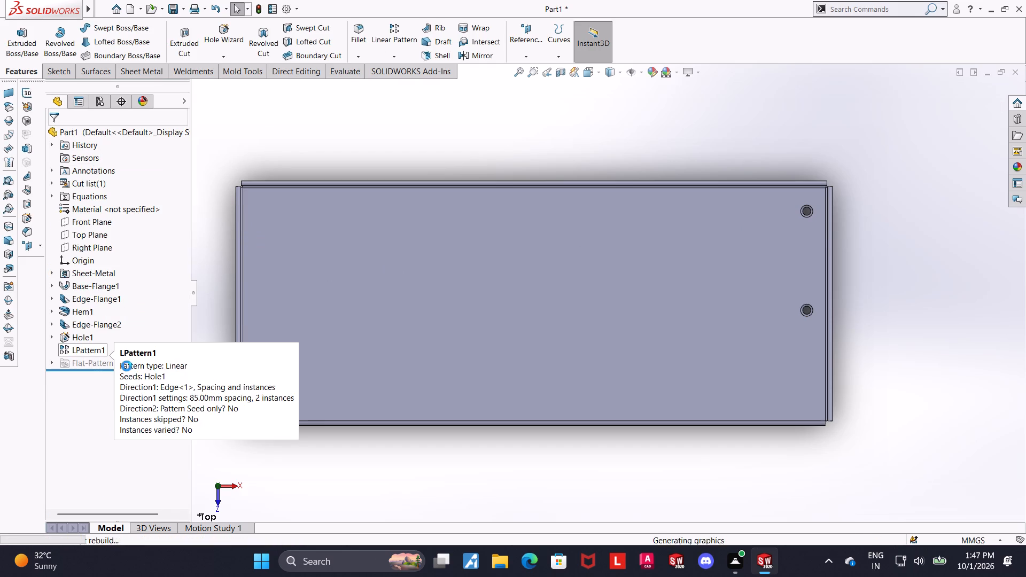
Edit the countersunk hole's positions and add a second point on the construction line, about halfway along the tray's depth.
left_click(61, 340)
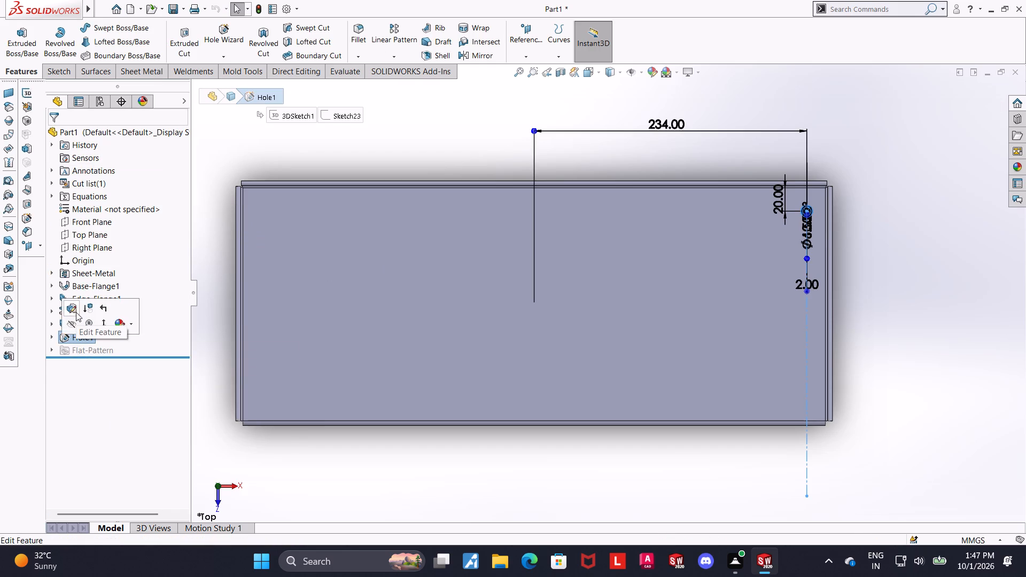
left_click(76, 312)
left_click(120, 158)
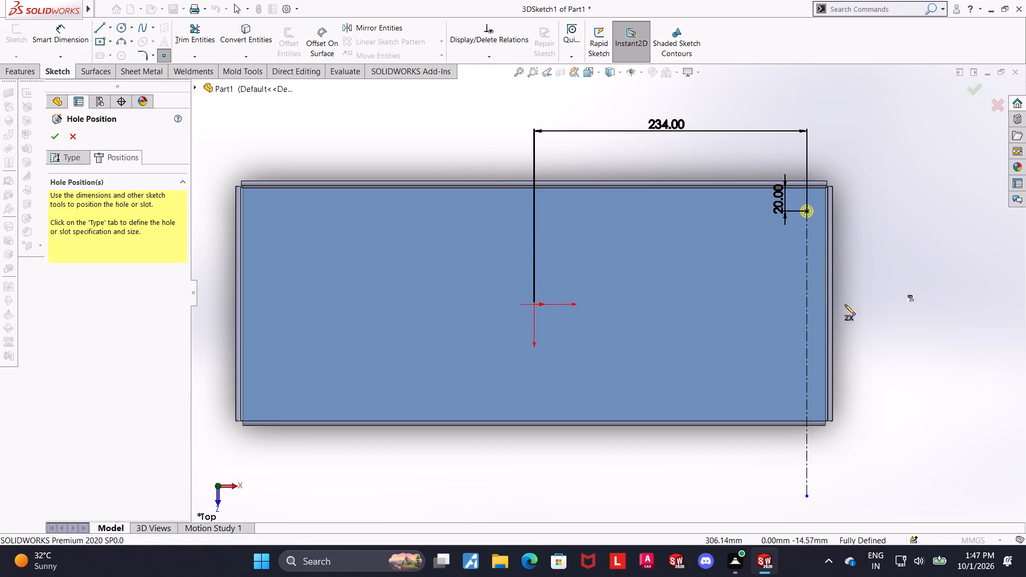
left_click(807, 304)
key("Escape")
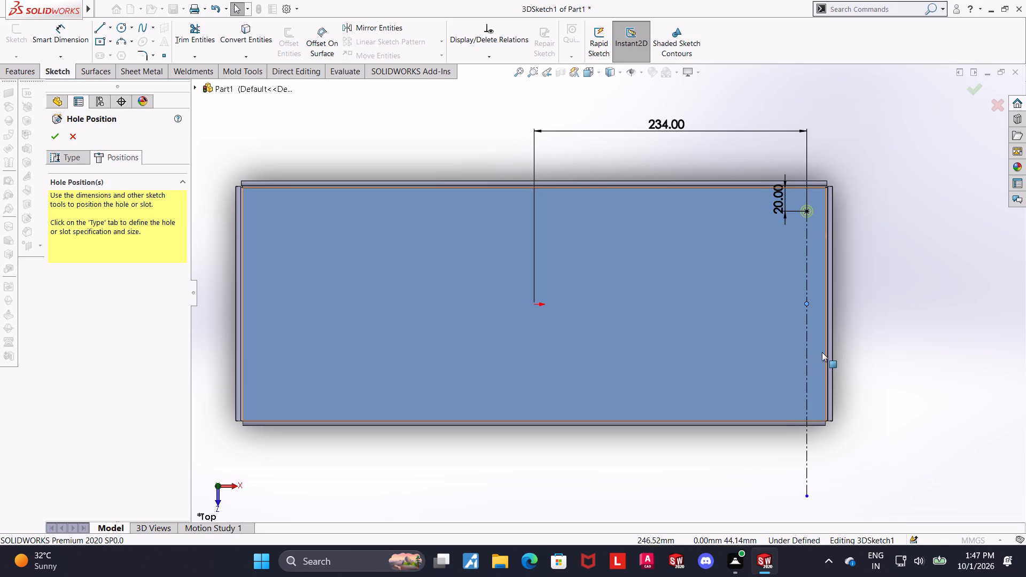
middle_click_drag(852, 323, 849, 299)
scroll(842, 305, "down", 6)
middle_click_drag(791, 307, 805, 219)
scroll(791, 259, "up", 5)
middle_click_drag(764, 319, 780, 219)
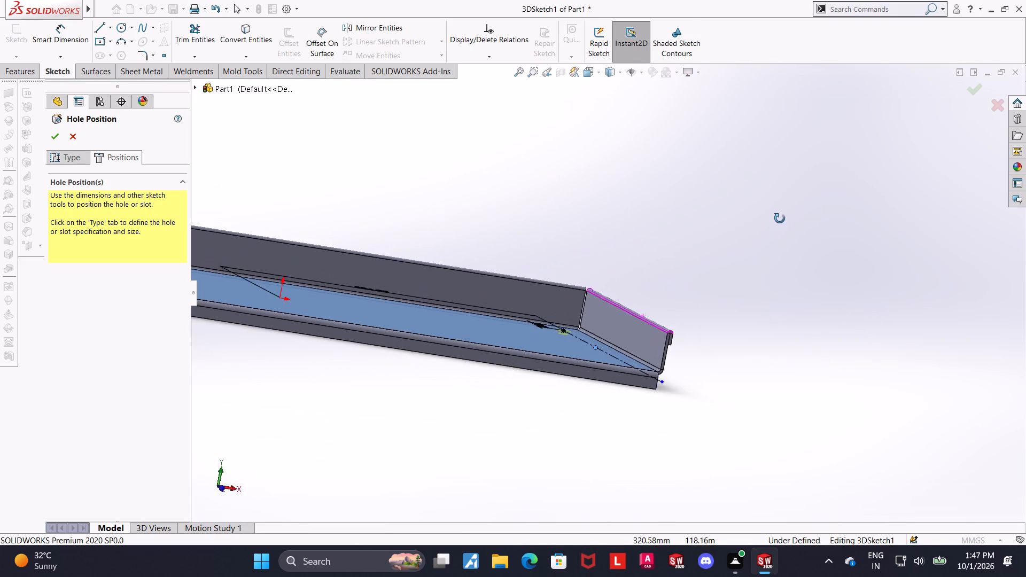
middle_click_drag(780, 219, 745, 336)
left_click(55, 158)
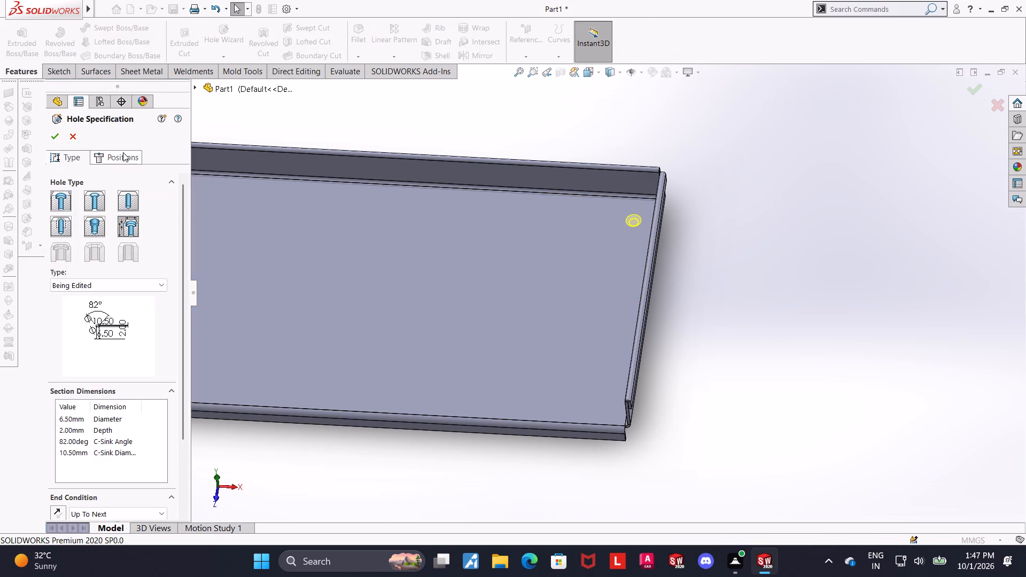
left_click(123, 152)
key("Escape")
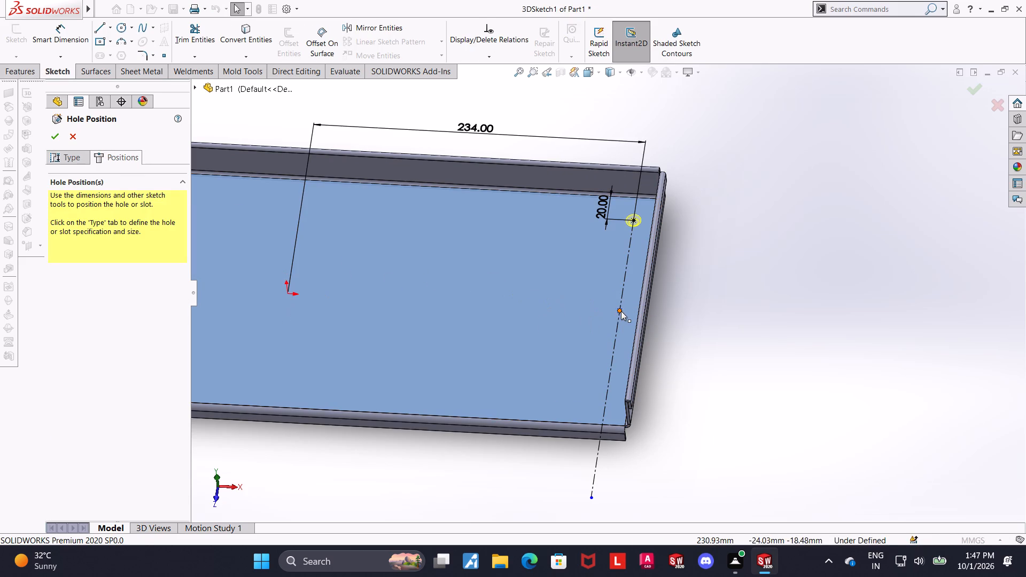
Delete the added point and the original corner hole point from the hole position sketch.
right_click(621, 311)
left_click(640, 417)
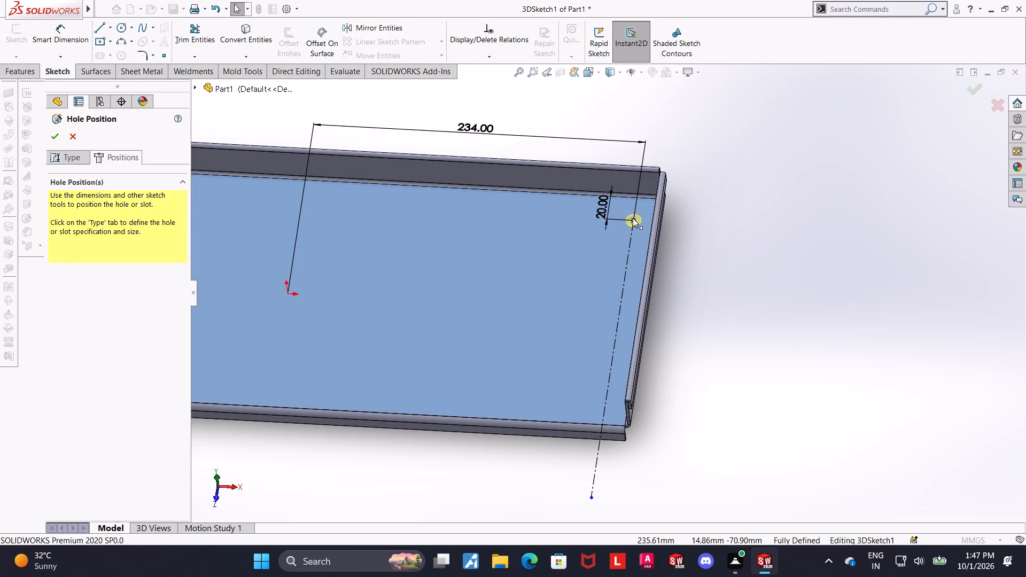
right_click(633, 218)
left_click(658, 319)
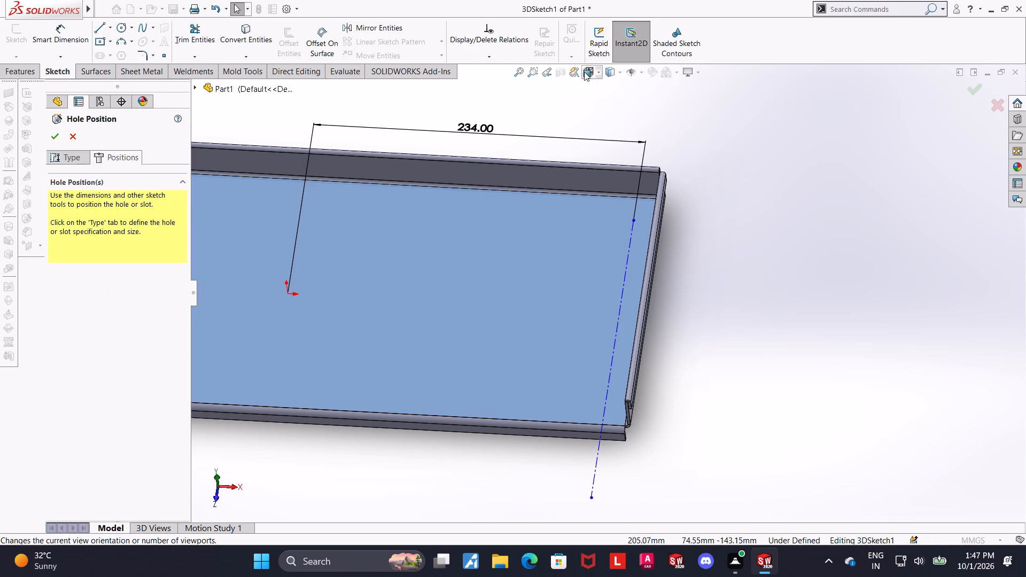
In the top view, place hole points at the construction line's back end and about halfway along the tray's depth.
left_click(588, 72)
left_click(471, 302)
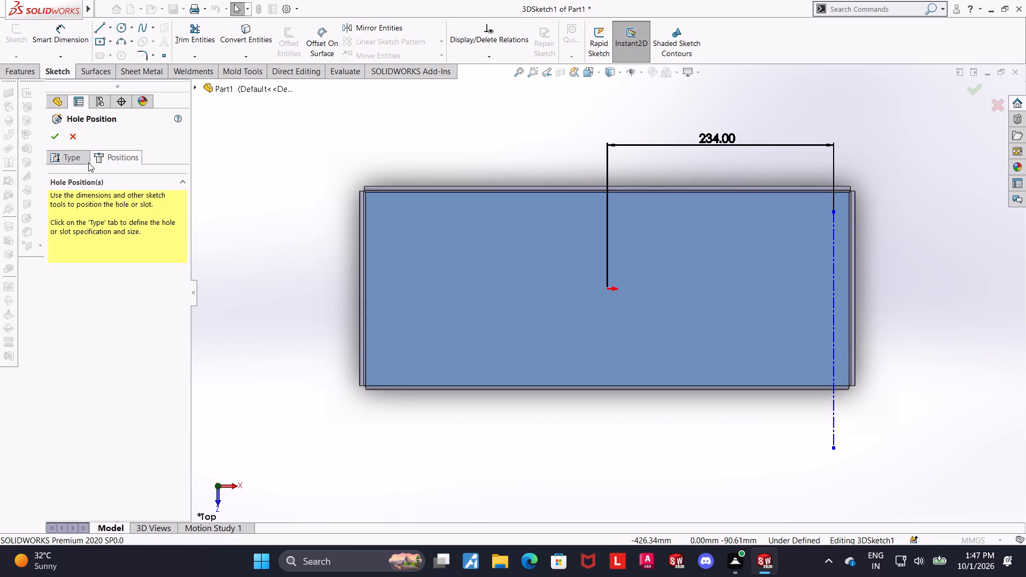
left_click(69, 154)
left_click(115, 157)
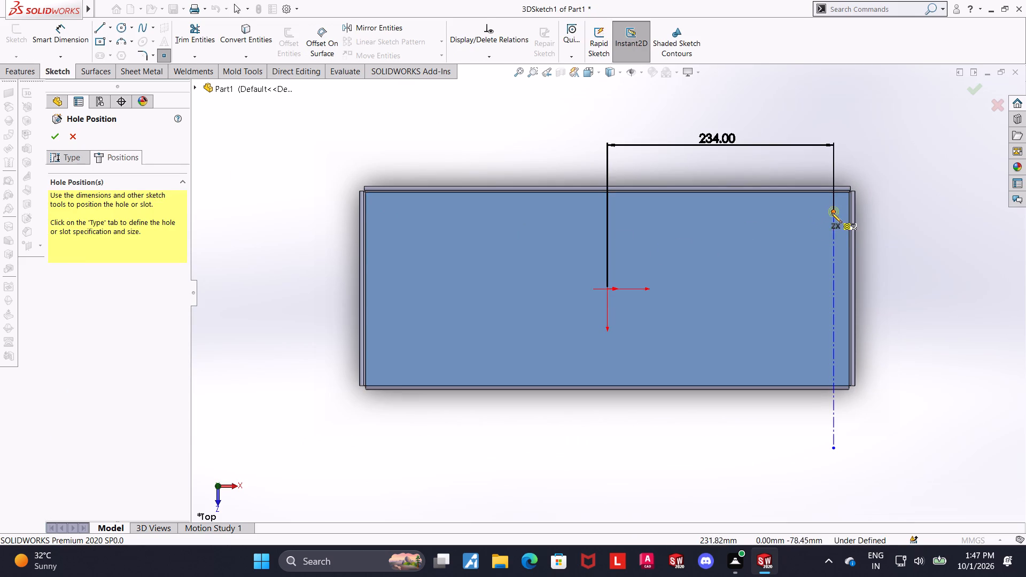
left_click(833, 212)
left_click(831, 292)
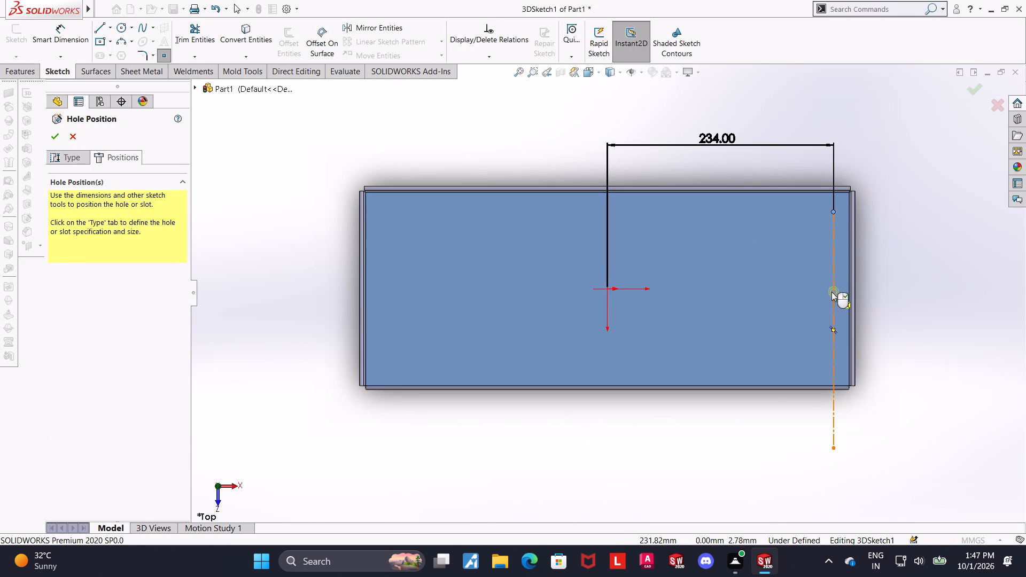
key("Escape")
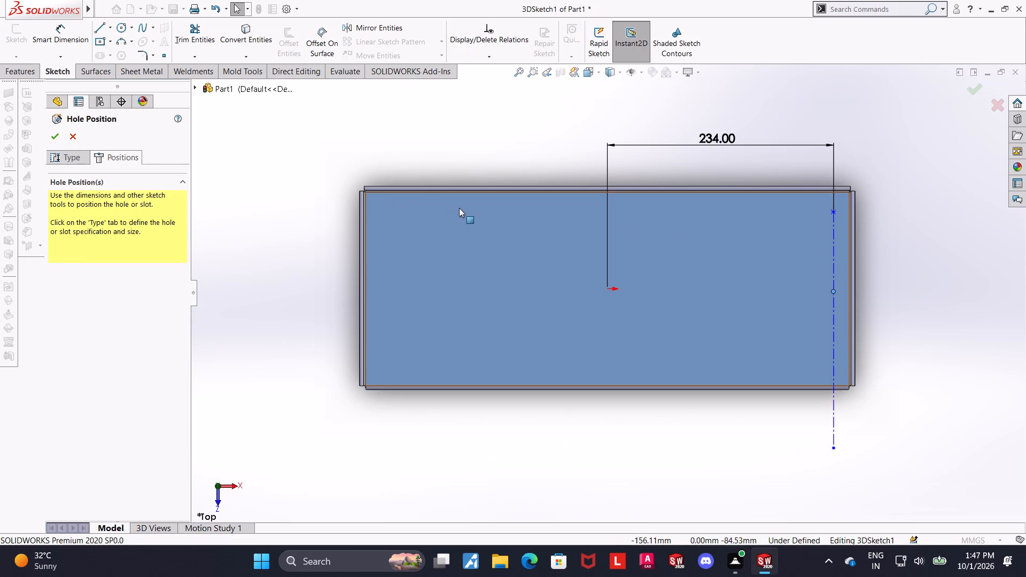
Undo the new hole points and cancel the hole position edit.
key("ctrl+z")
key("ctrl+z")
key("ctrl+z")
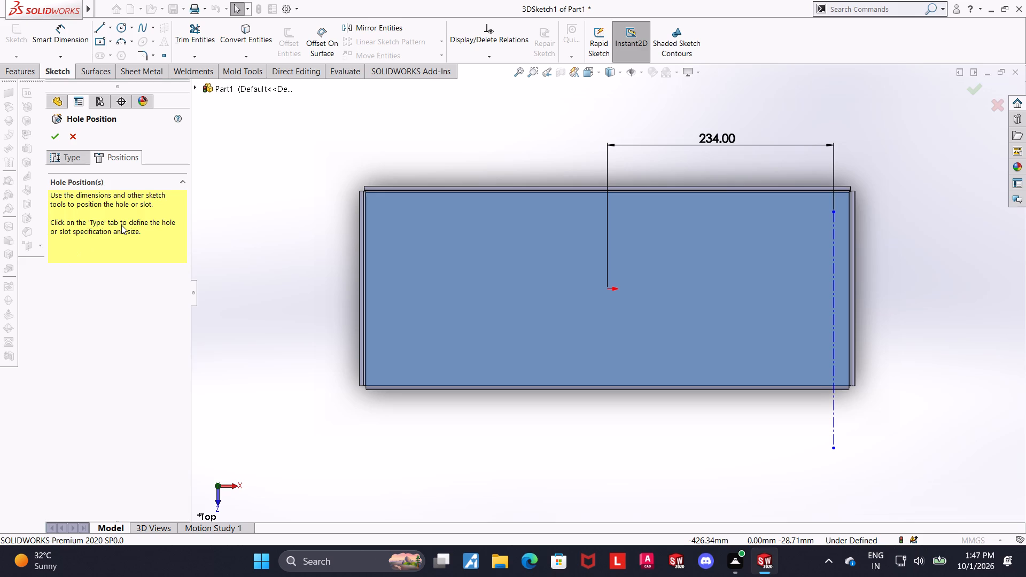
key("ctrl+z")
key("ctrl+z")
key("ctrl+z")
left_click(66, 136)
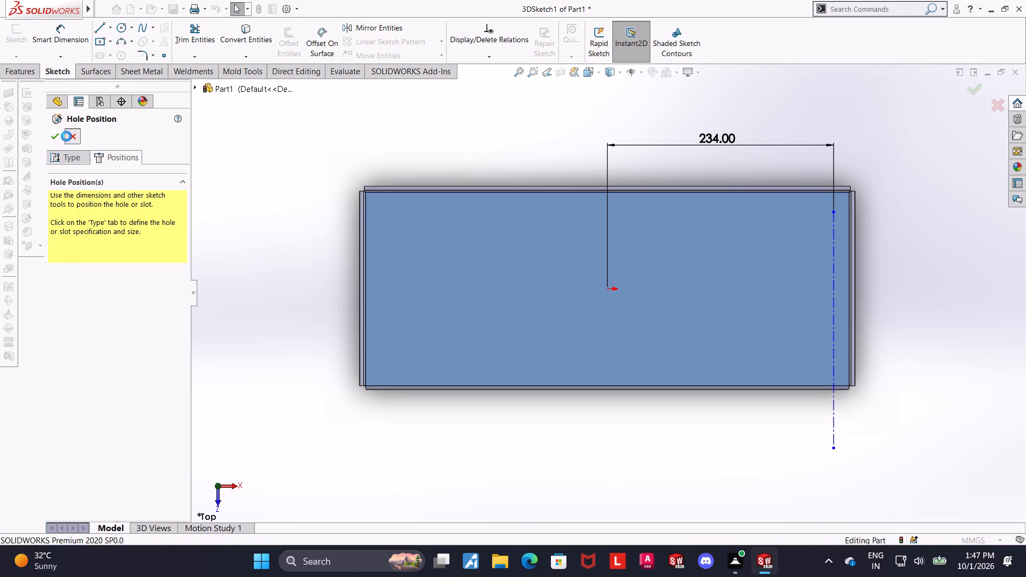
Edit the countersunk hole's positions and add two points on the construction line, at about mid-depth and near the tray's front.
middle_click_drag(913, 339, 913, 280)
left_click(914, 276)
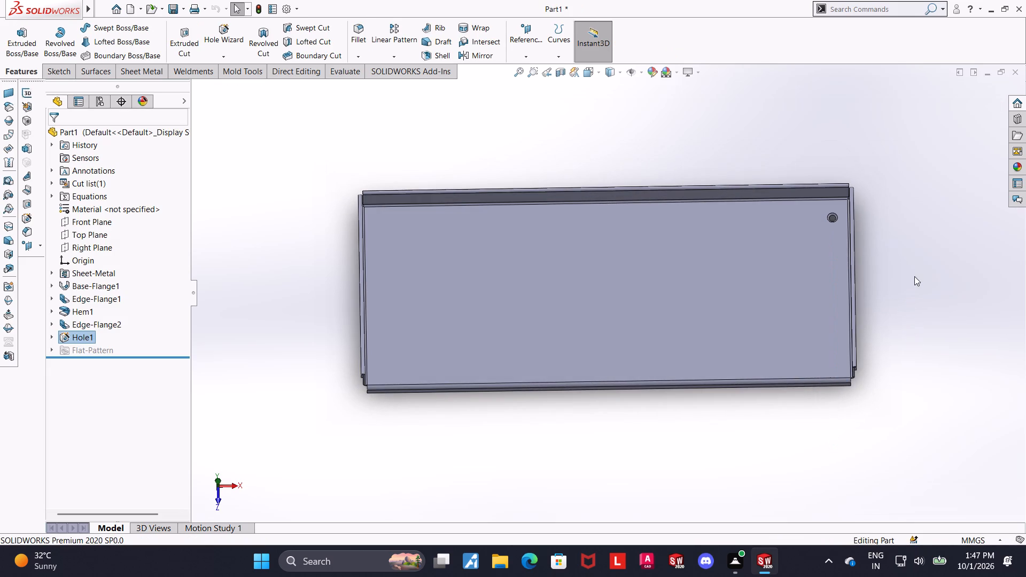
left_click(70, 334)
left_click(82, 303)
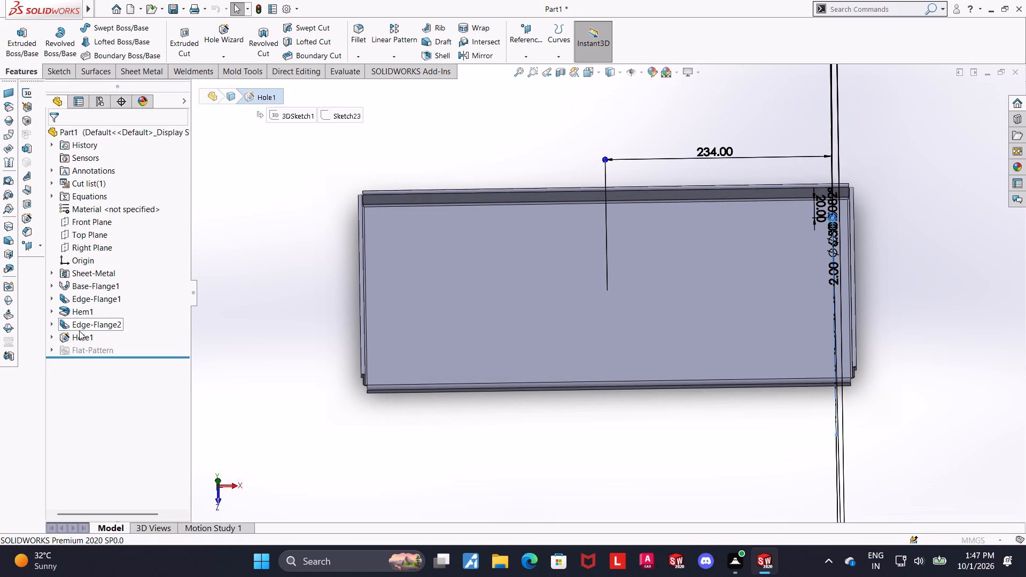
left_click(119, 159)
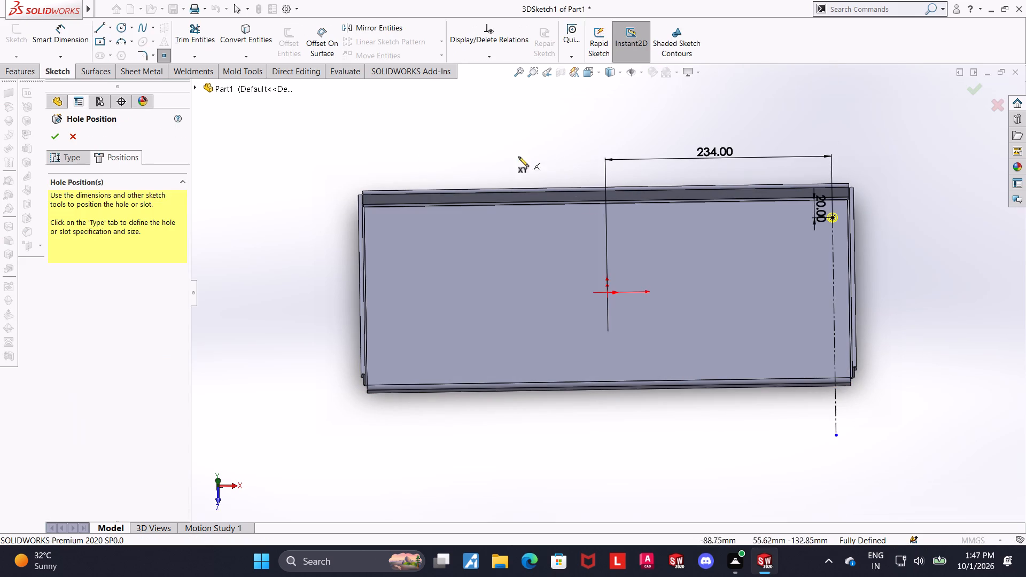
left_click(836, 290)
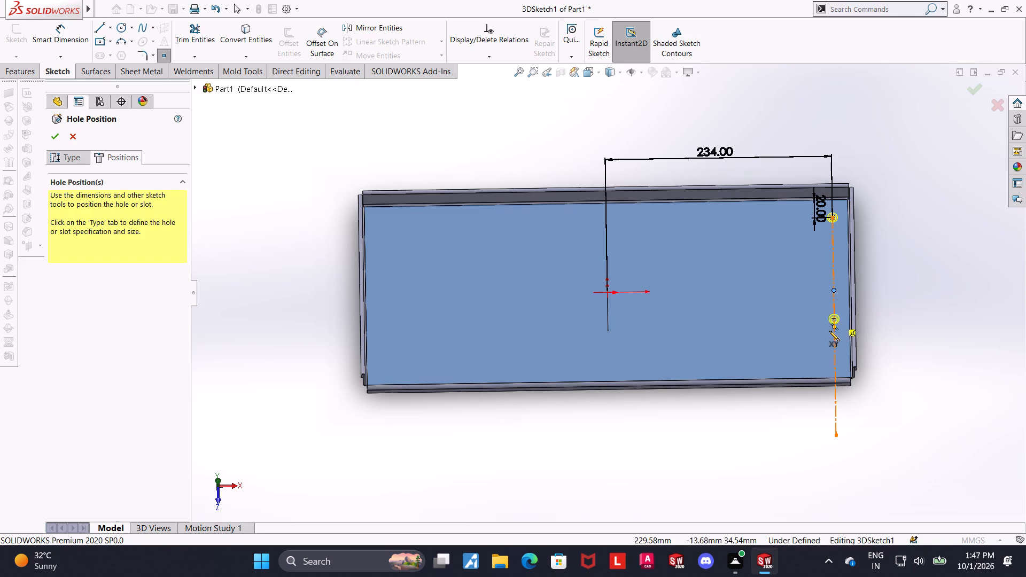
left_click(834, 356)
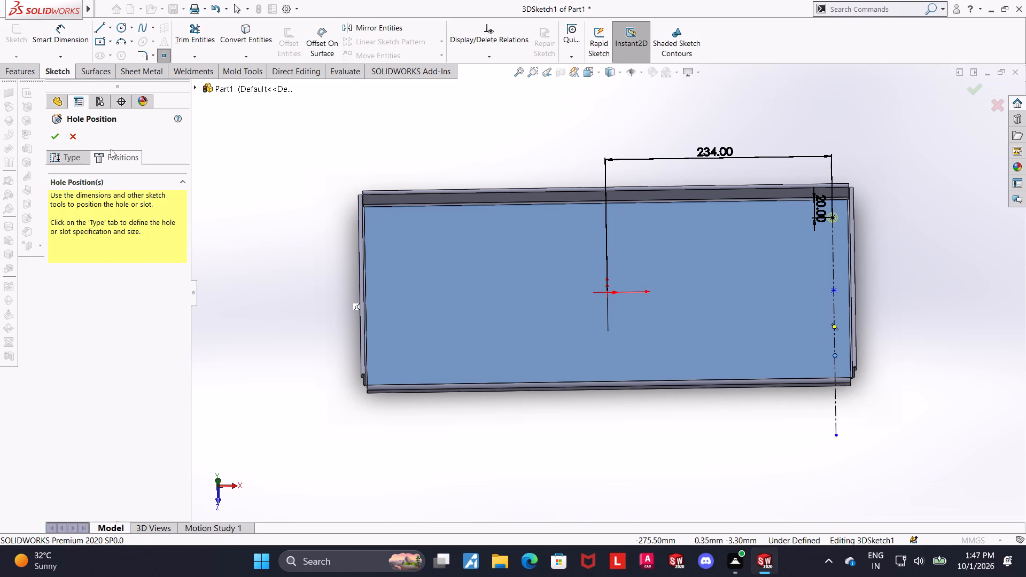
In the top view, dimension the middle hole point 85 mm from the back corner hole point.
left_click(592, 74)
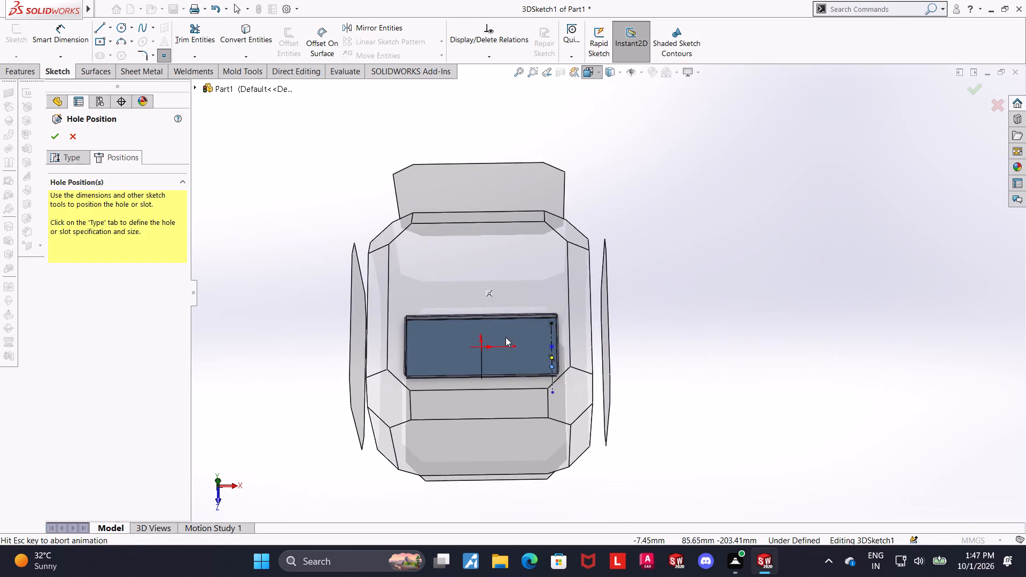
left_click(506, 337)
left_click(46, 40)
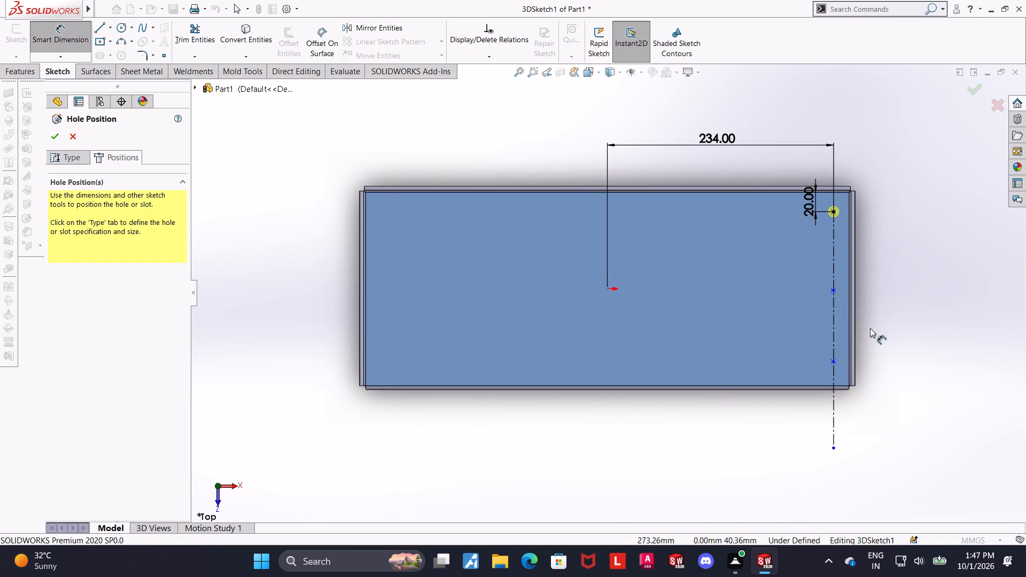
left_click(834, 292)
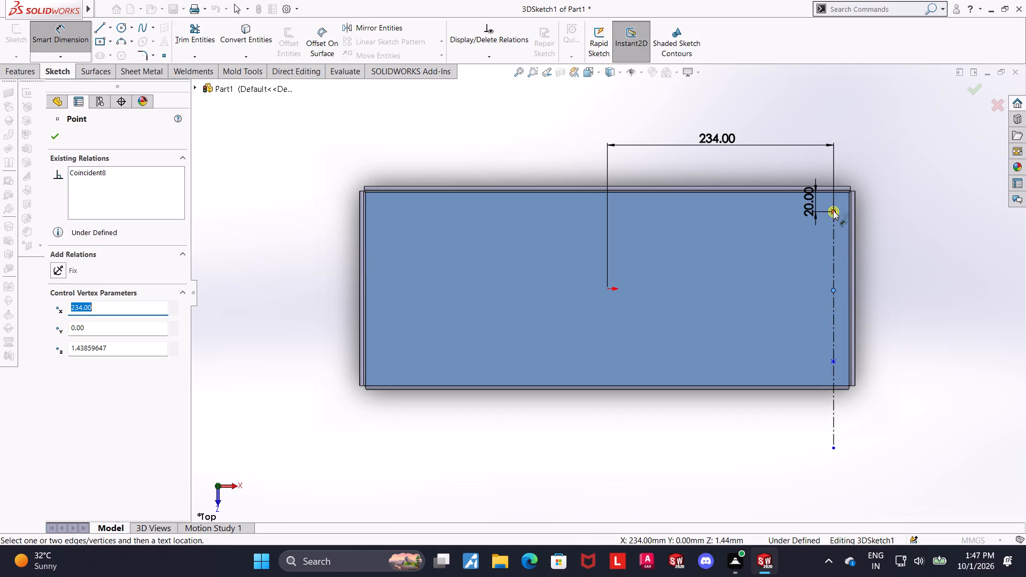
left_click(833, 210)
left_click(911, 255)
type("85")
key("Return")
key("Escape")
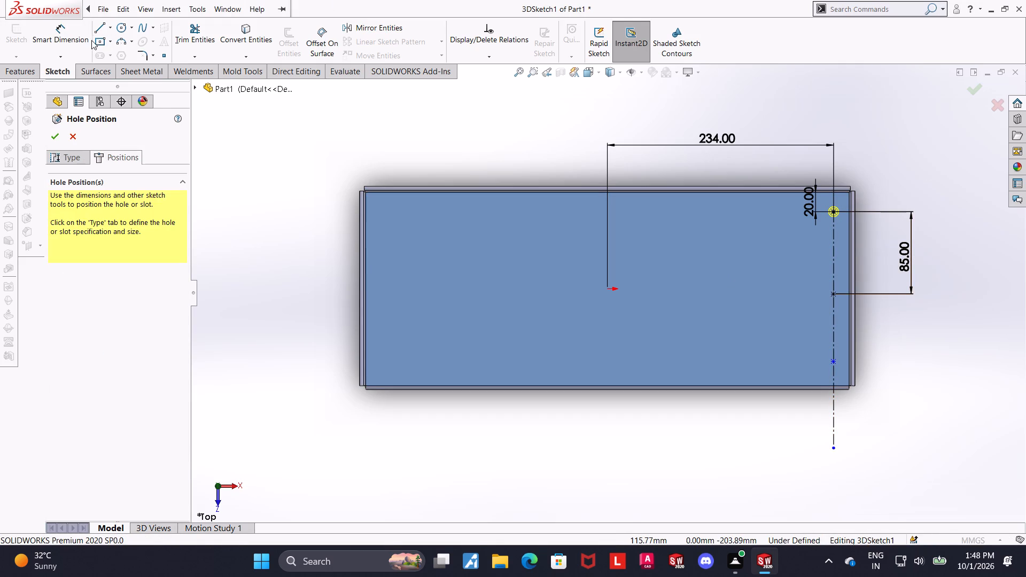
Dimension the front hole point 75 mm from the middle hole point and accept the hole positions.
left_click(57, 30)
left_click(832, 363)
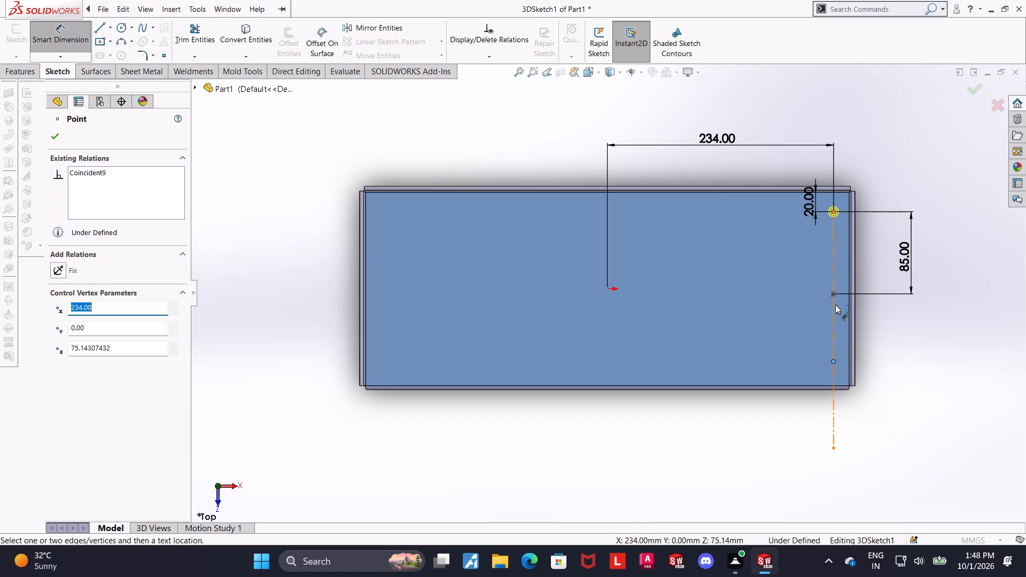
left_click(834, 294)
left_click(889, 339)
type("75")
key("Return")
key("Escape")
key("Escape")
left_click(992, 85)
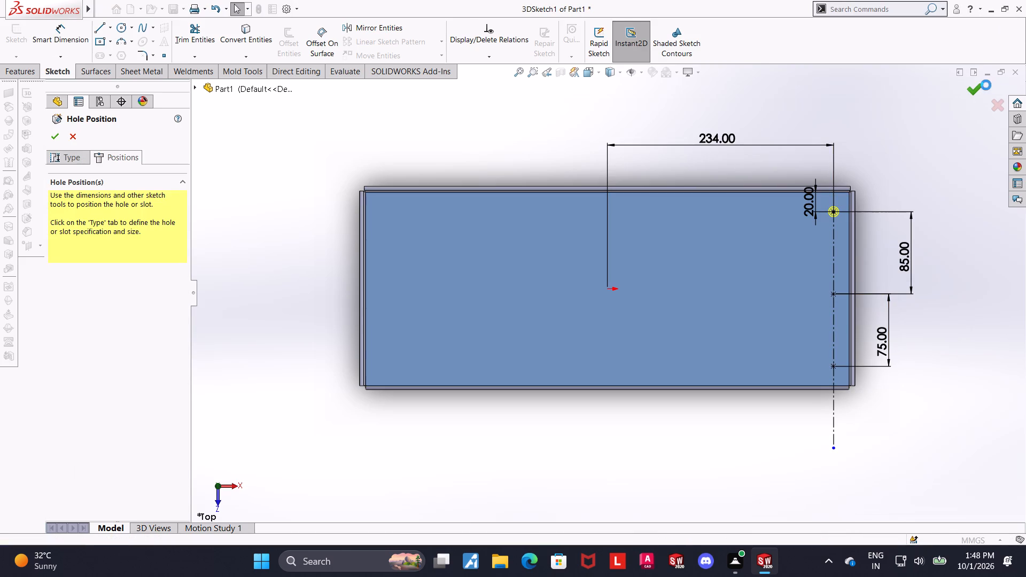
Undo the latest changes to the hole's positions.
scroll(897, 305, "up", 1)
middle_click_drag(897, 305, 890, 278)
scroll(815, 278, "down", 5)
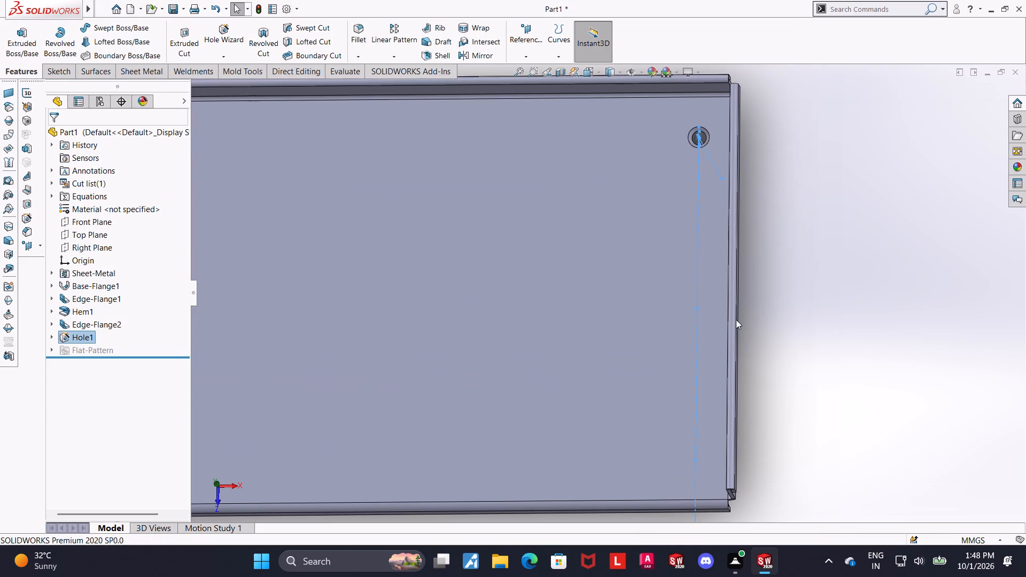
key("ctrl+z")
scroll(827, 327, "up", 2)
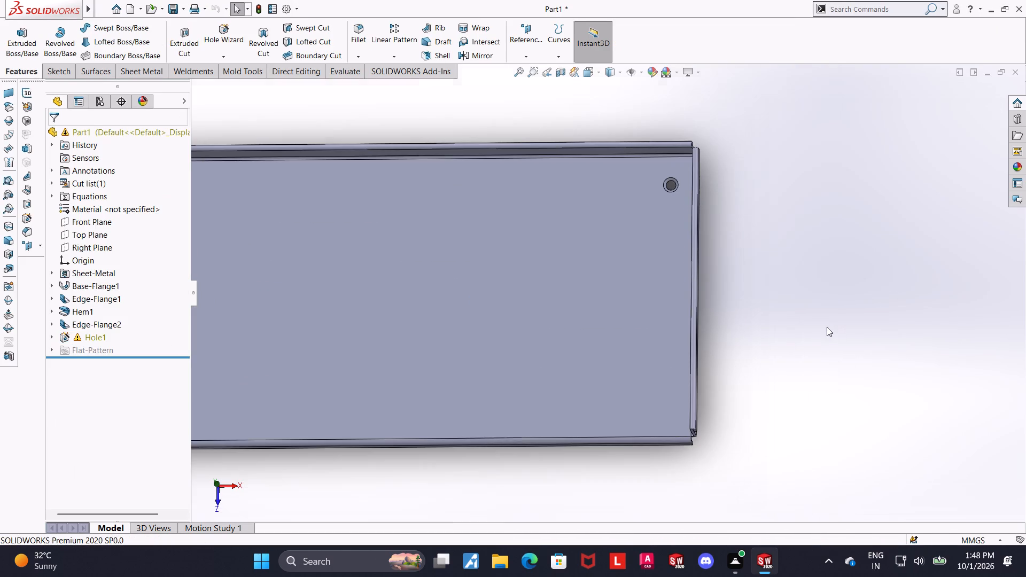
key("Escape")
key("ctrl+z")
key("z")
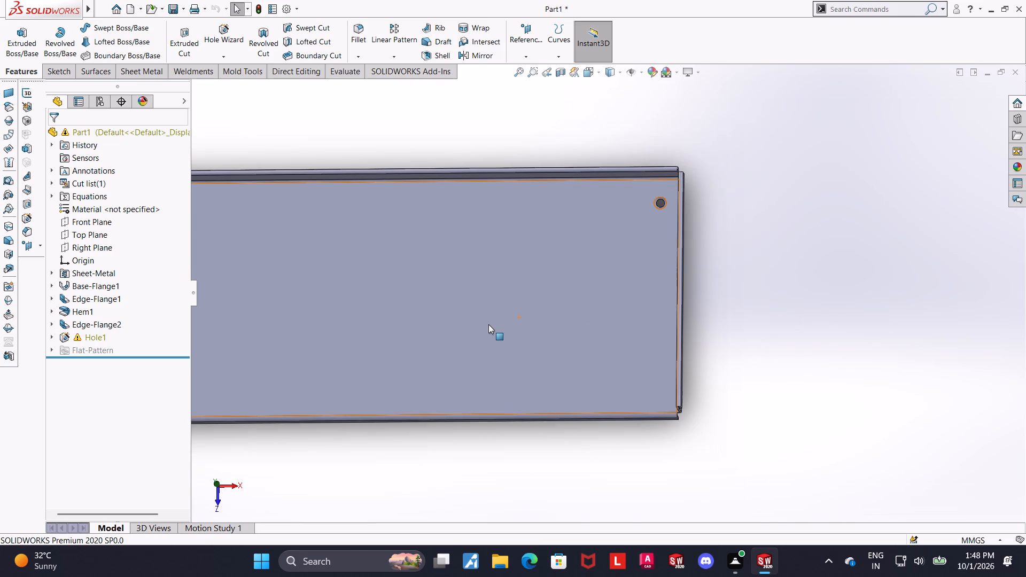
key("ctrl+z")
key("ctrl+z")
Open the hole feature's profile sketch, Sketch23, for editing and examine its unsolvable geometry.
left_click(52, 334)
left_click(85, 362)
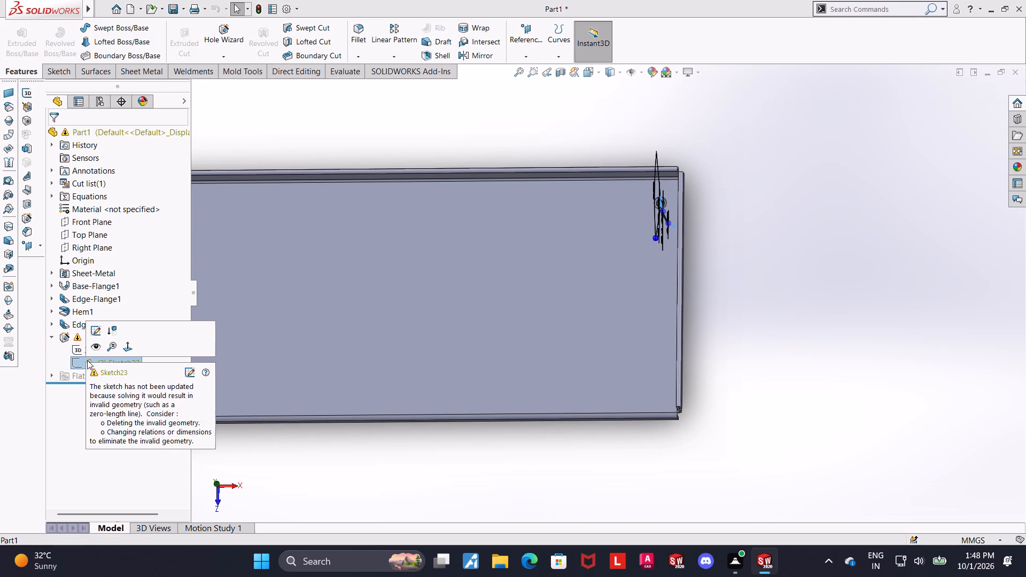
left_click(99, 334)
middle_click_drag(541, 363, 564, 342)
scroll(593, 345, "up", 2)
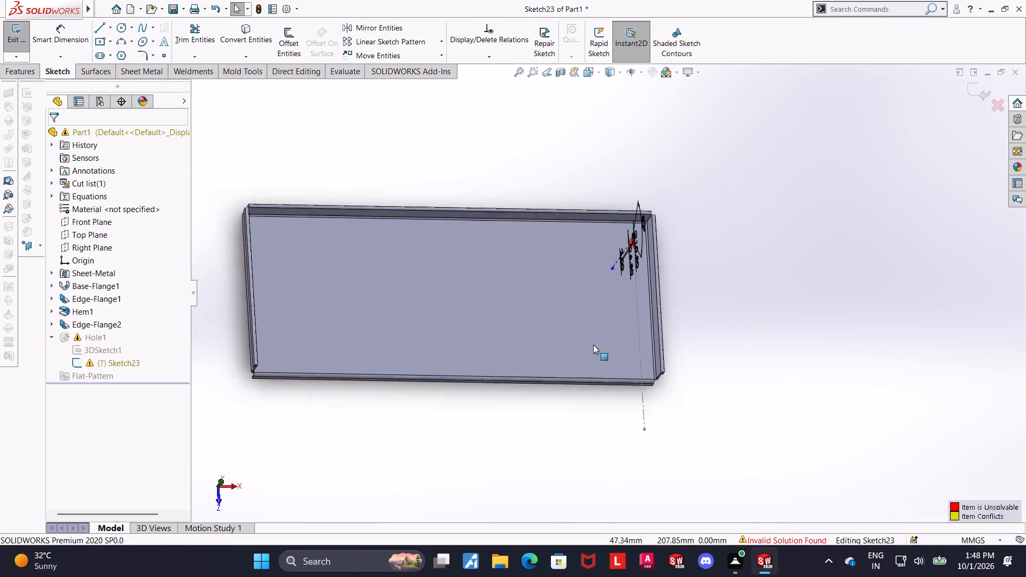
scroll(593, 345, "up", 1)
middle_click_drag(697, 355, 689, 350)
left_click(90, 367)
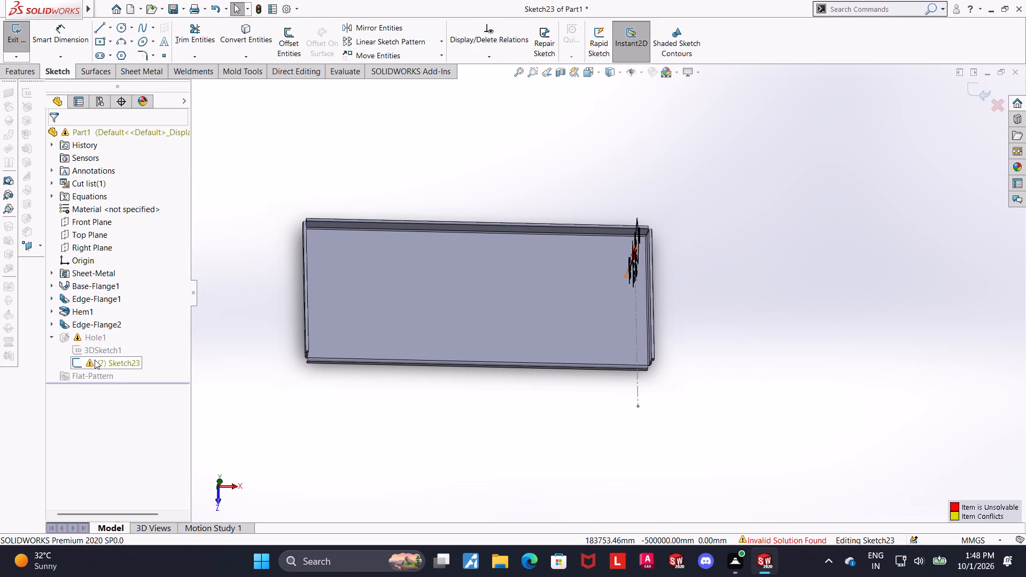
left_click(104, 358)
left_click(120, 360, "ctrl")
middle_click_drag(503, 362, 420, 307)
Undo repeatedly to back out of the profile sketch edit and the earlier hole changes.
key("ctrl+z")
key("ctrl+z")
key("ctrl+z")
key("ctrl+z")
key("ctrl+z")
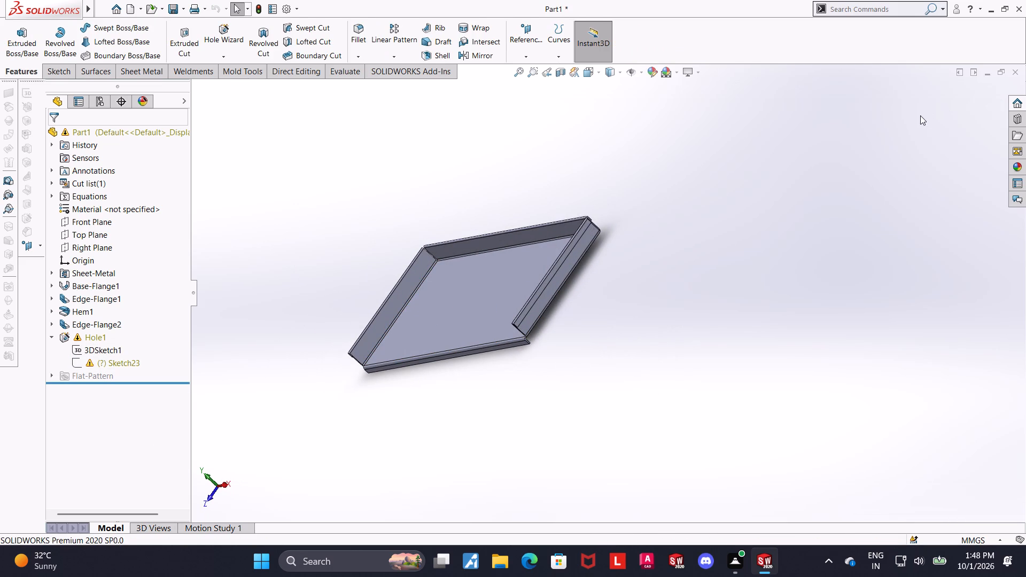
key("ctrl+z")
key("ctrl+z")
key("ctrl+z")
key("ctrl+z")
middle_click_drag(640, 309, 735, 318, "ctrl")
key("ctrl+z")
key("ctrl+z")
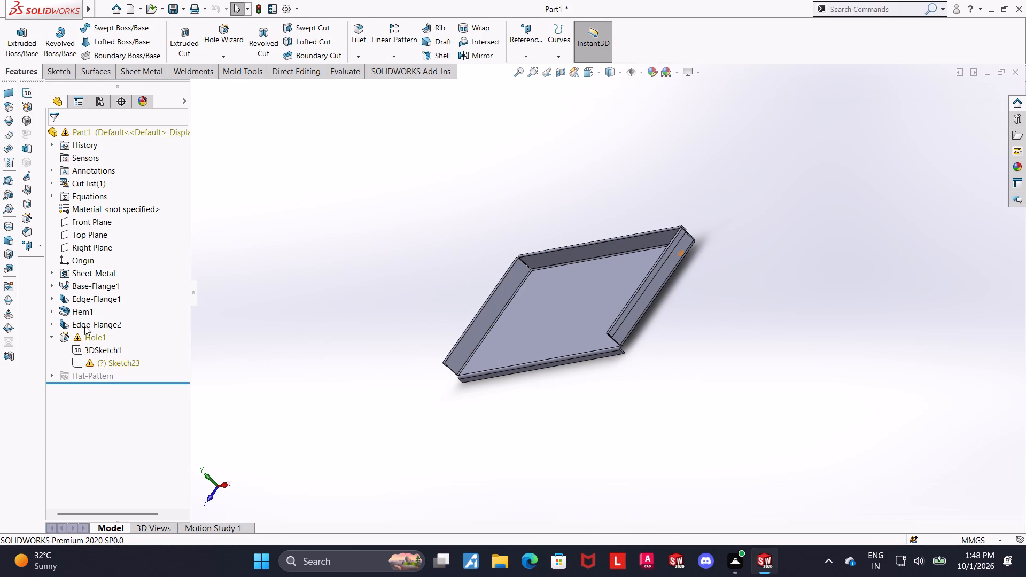
Delete the Hole1 feature together with its dependent sketches.
right_click(89, 332)
left_click(130, 399)
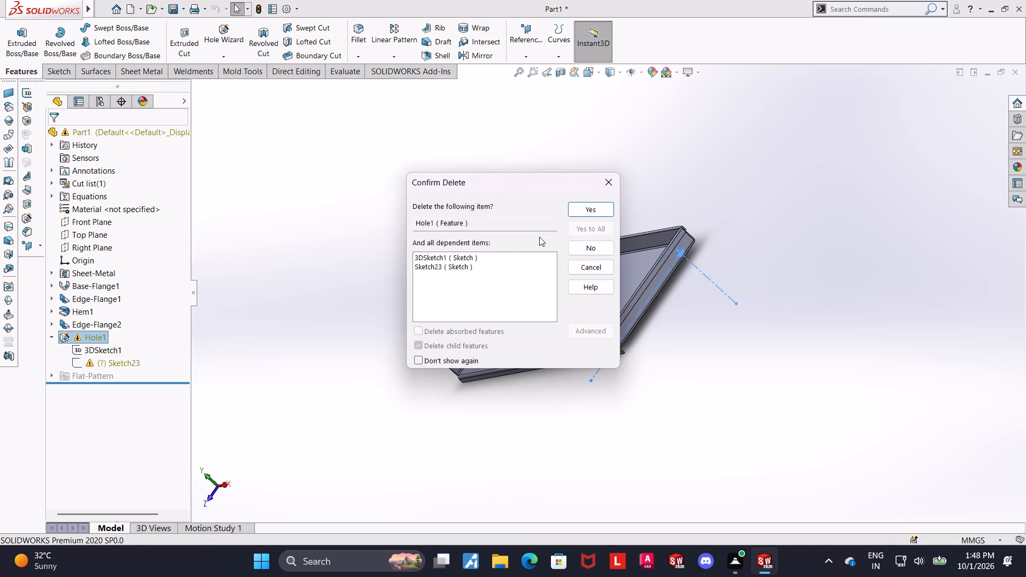
left_click(597, 209)
In the top view, start a new legacy Hole Wizard hole of Countersunk type, with 6.5 mm diameter and 10.5 mm countersink.
middle_click_drag(617, 279, 673, 269)
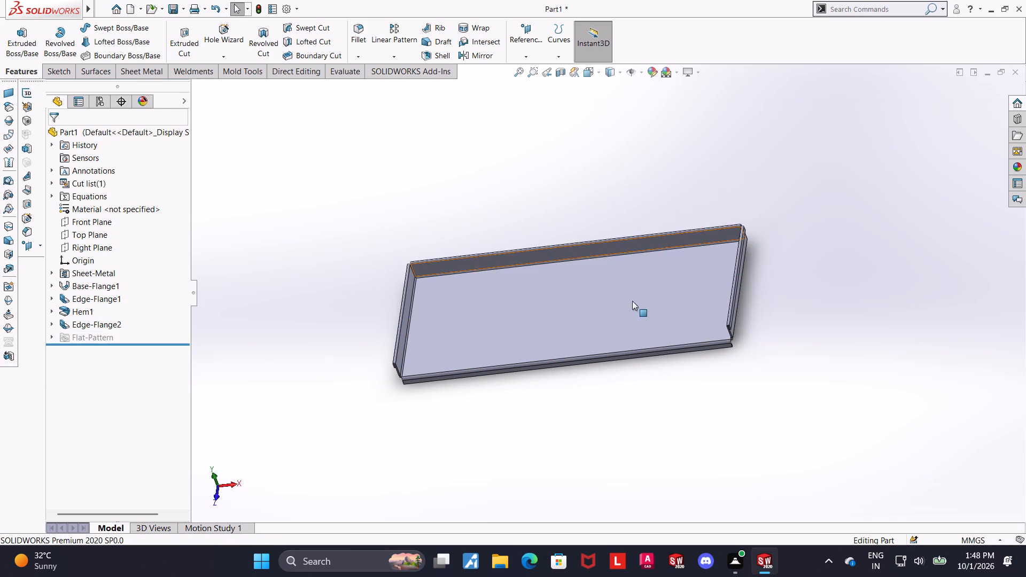
left_click(592, 66)
left_click(507, 266)
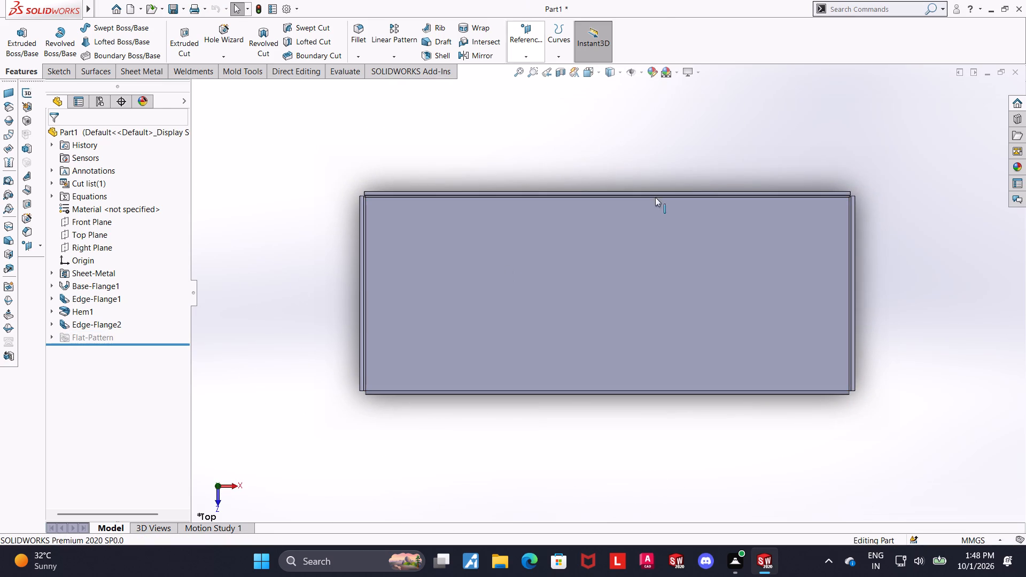
scroll(783, 343, "down", 1)
left_click(222, 35)
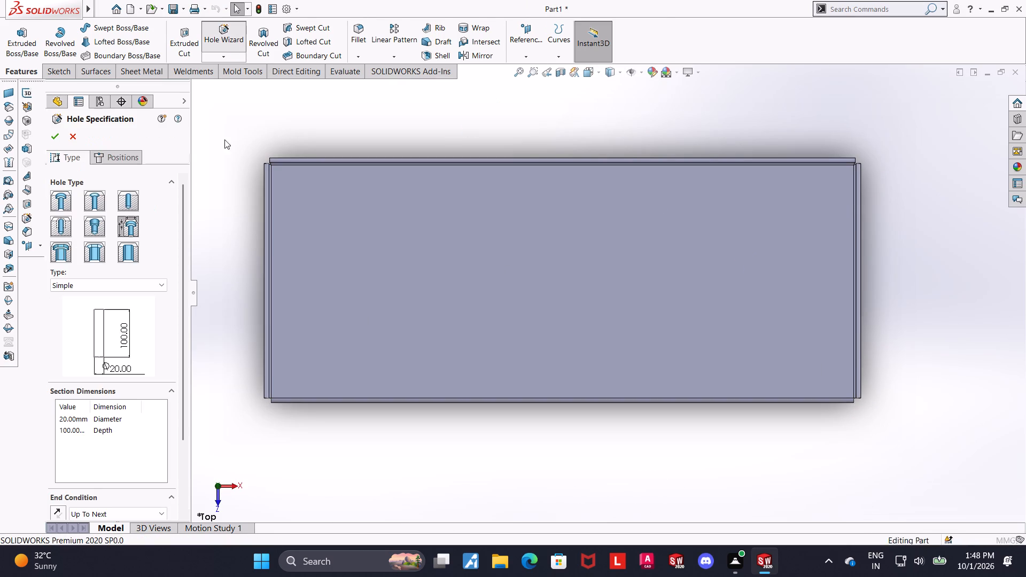
left_click(103, 290)
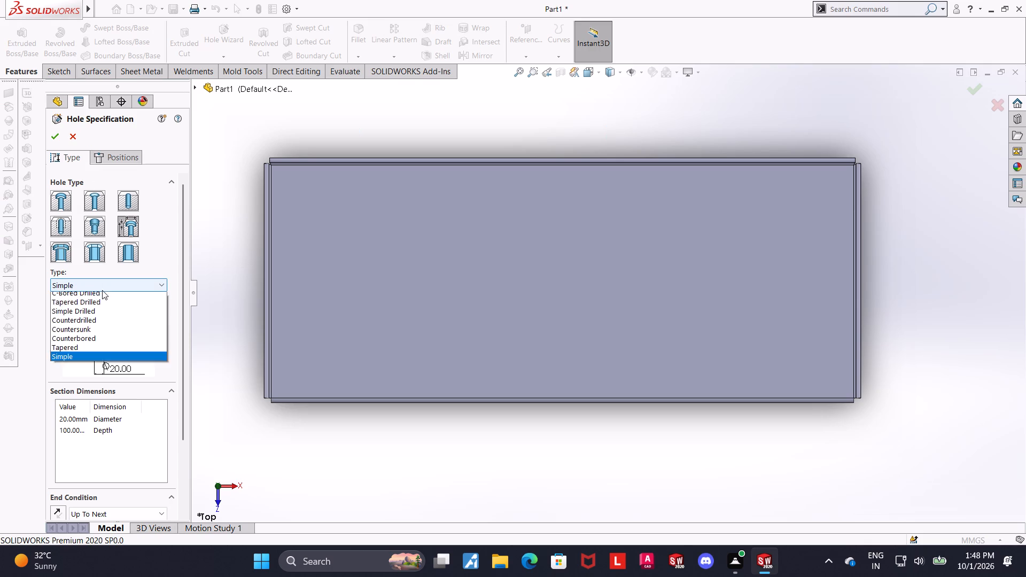
left_click(91, 353)
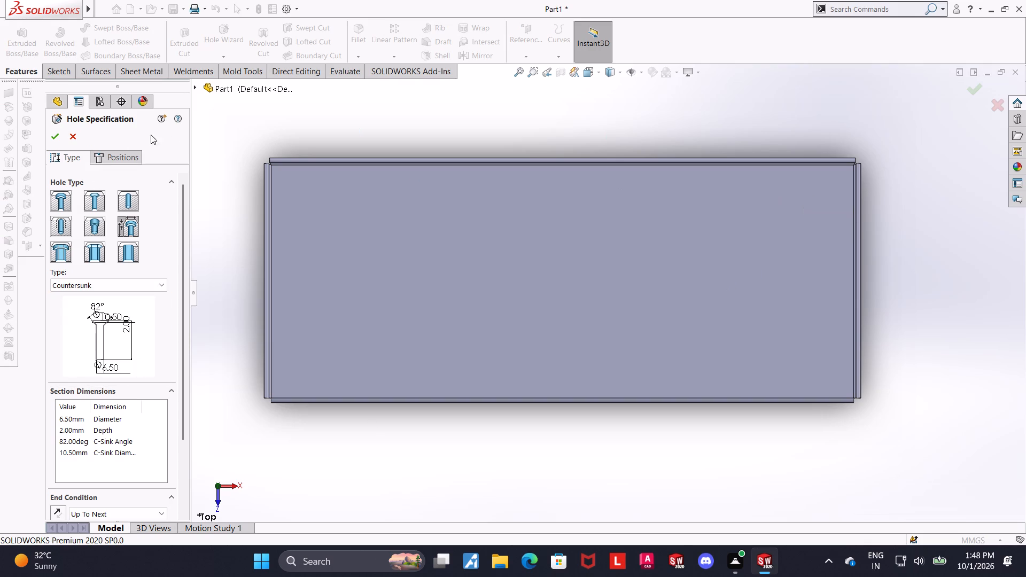
In a 3D position sketch, place three hole points along the base's right side: near the back corner, at mid-depth and near the front.
left_click(104, 154)
left_click(119, 276)
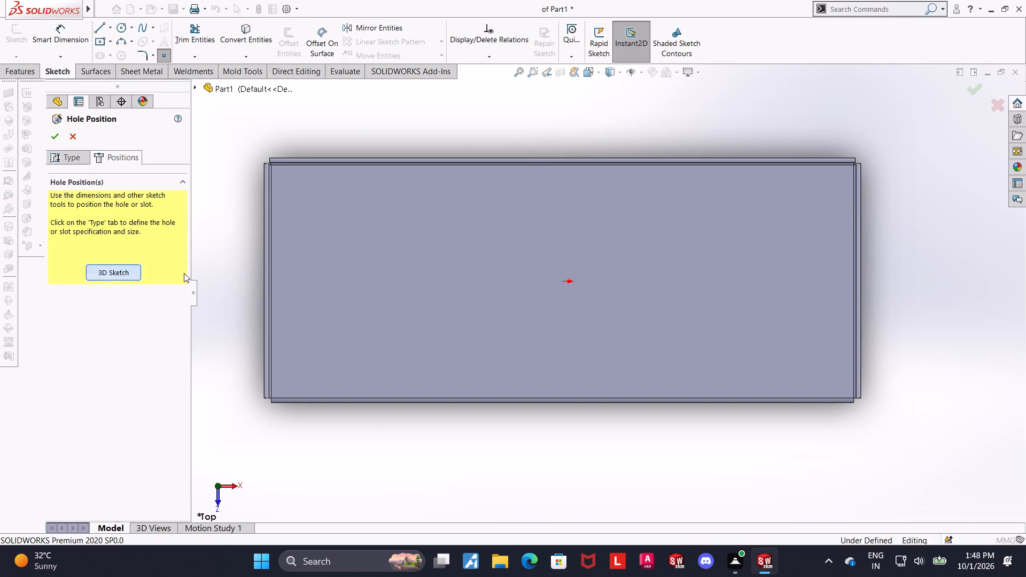
left_click(831, 190)
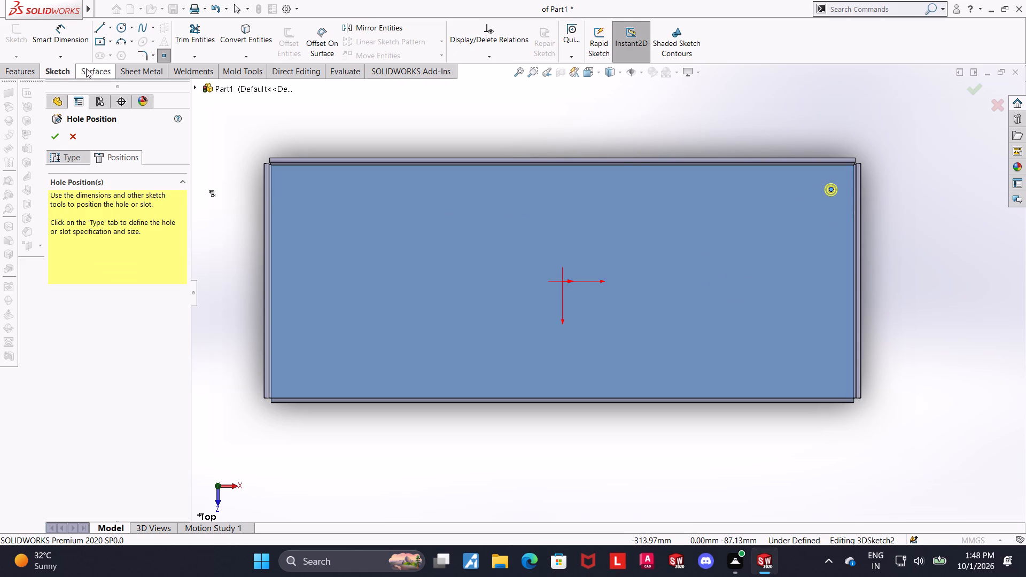
left_click(828, 280)
left_click(829, 370)
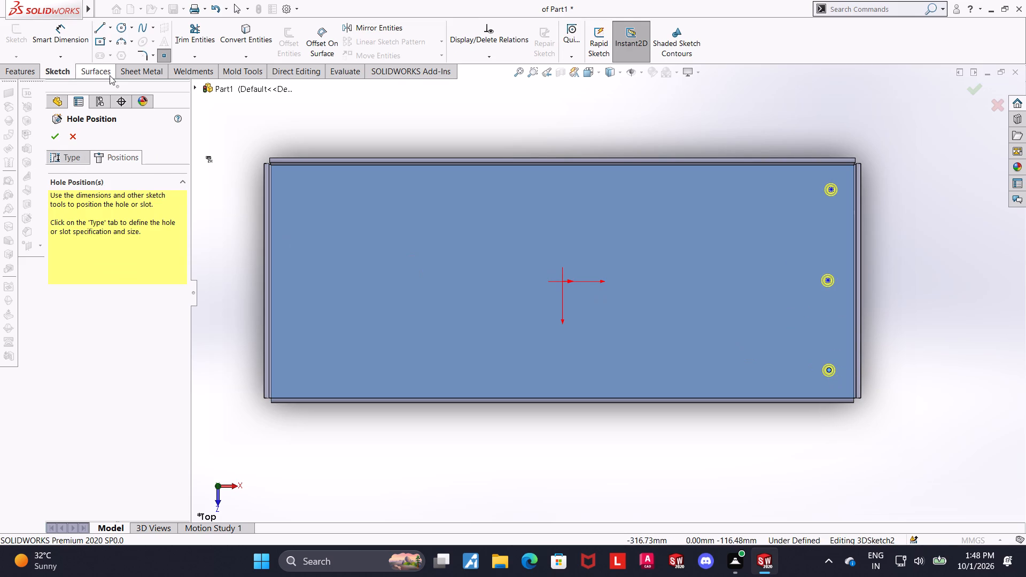
Draw a construction centerline from the back hole point straight along the tray's depth to beyond its front edge.
left_click(110, 28)
left_click(112, 56)
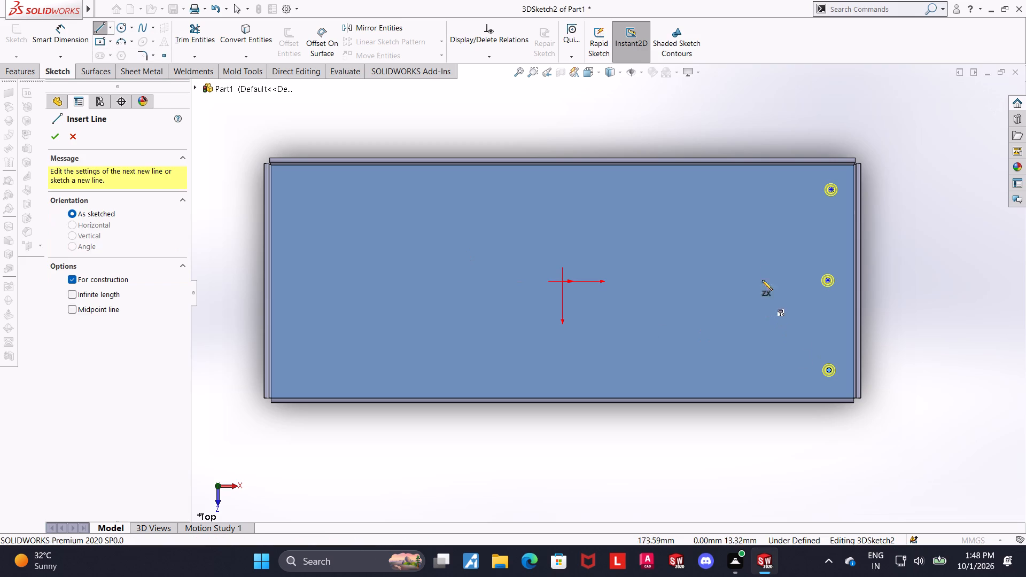
left_click(830, 189)
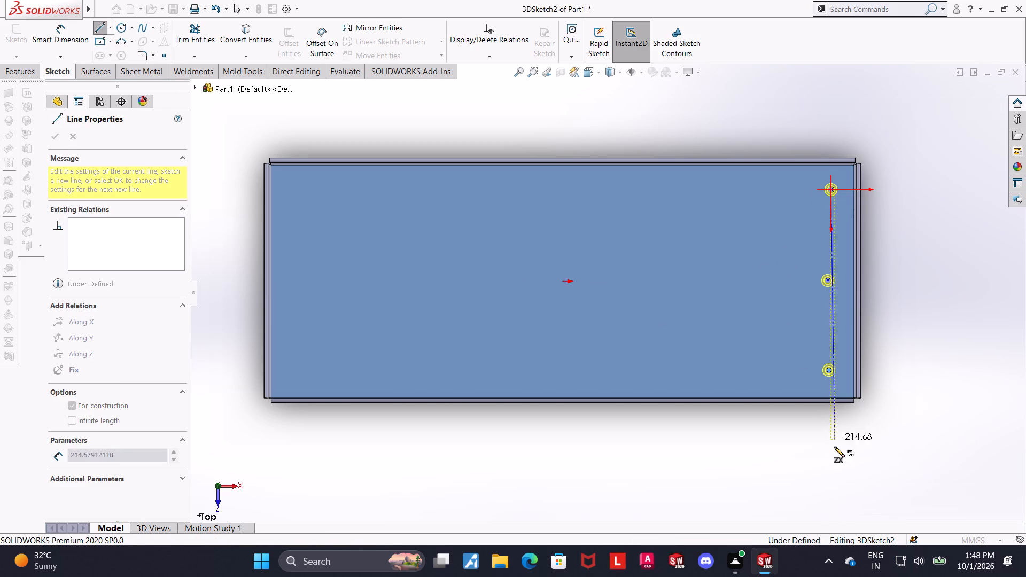
left_click(833, 451)
key("Escape")
key("Escape")
Make the front and middle hole points coincident with the construction centerline.
scroll(817, 361, "down", 5)
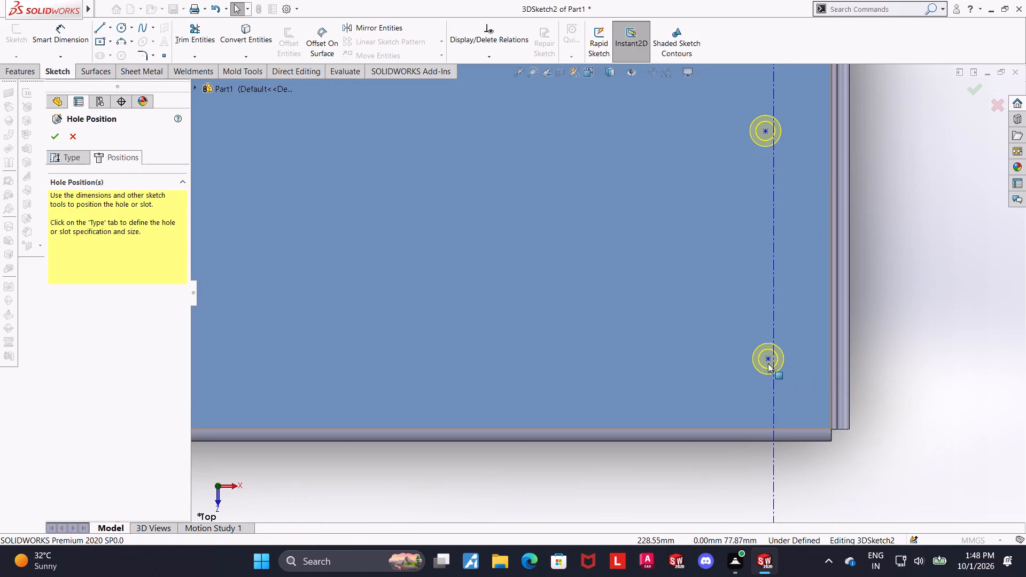
left_click(767, 361)
left_click(772, 378, "ctrl")
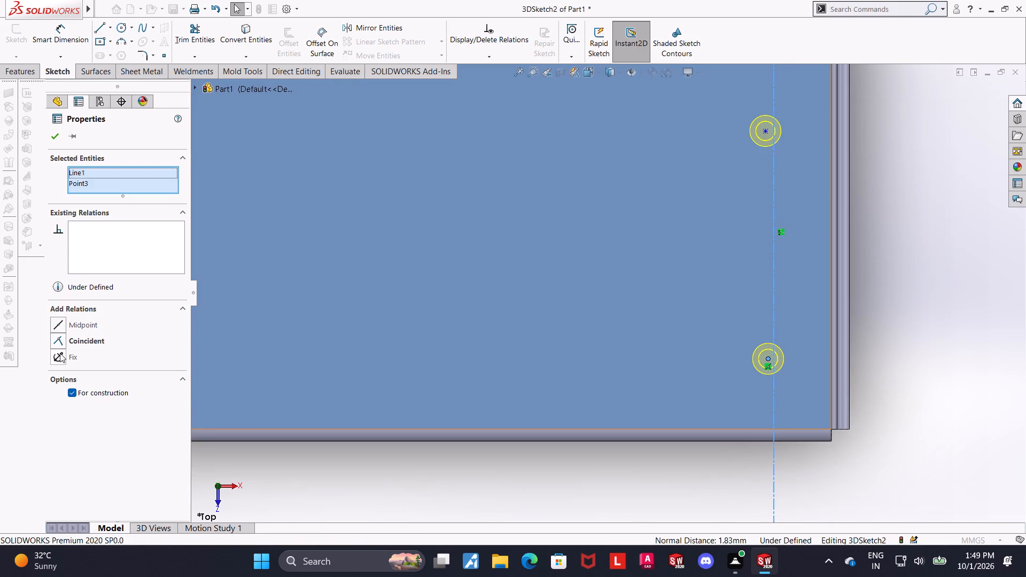
left_click(57, 337)
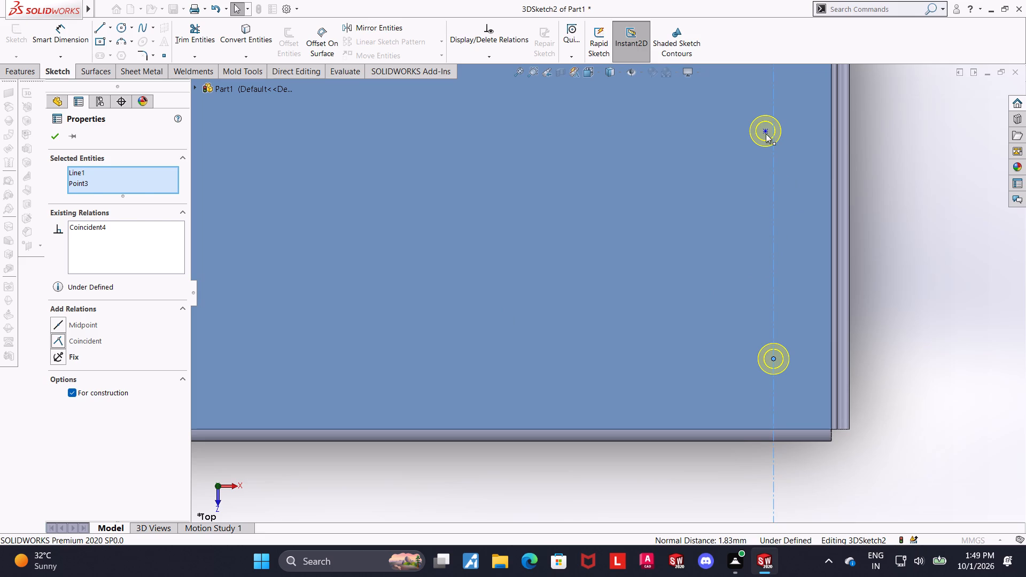
key("Escape")
left_click(765, 132)
left_click(771, 184, "ctrl")
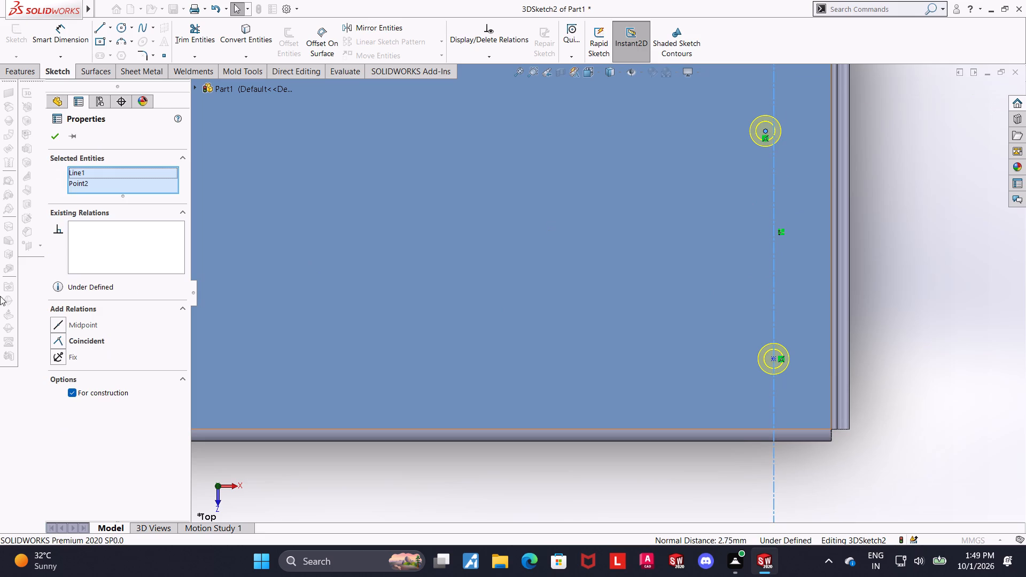
left_click(56, 341)
scroll(470, 301, "up", 5)
key("Escape")
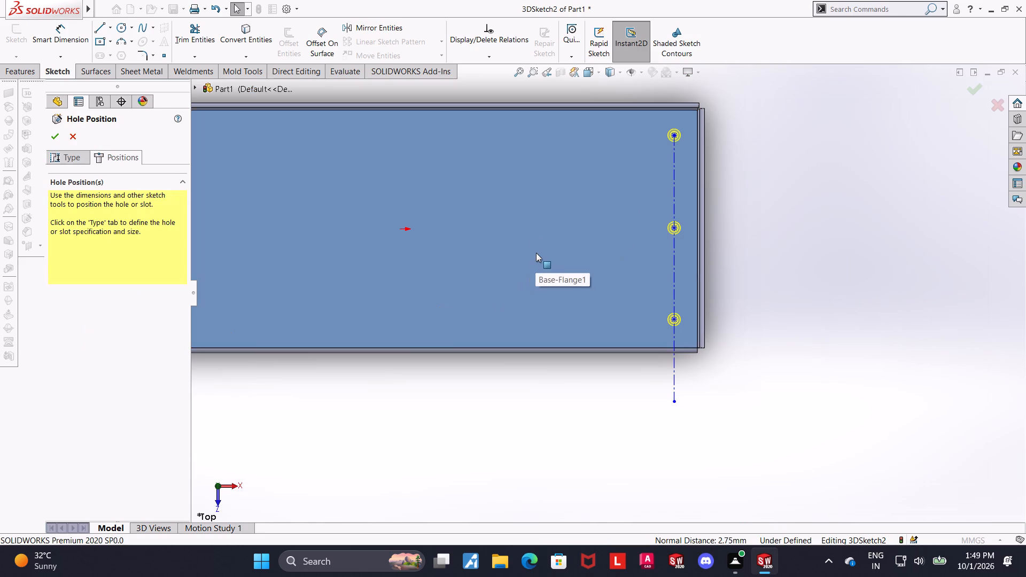
key("Escape")
Dimension the construction centerline 234 mm from the origin.
left_click(61, 25)
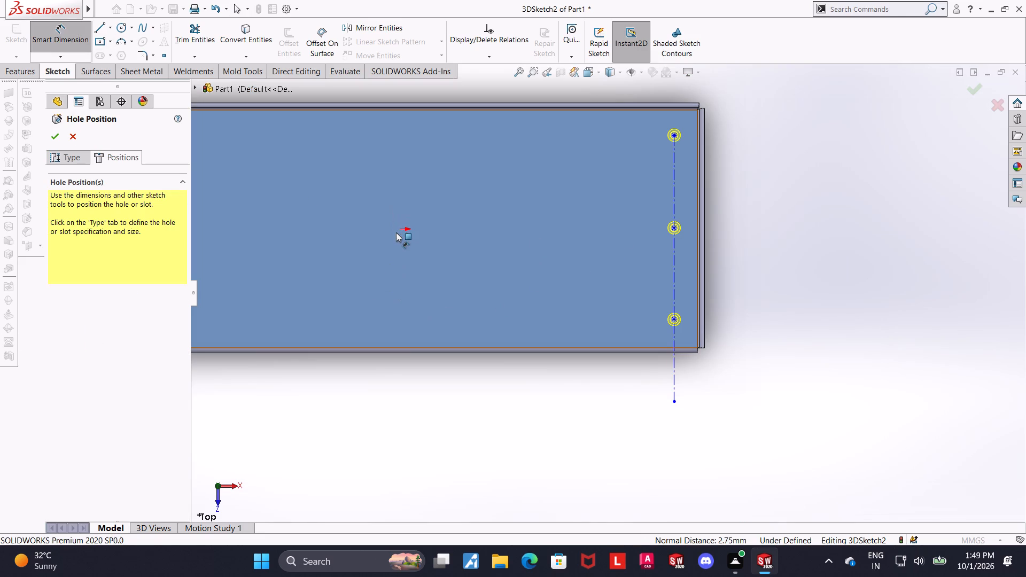
left_click(398, 230)
left_click(672, 205)
scroll(669, 204, "up", 4)
left_click(608, 147)
type("234")
key("Return")
key("Escape")
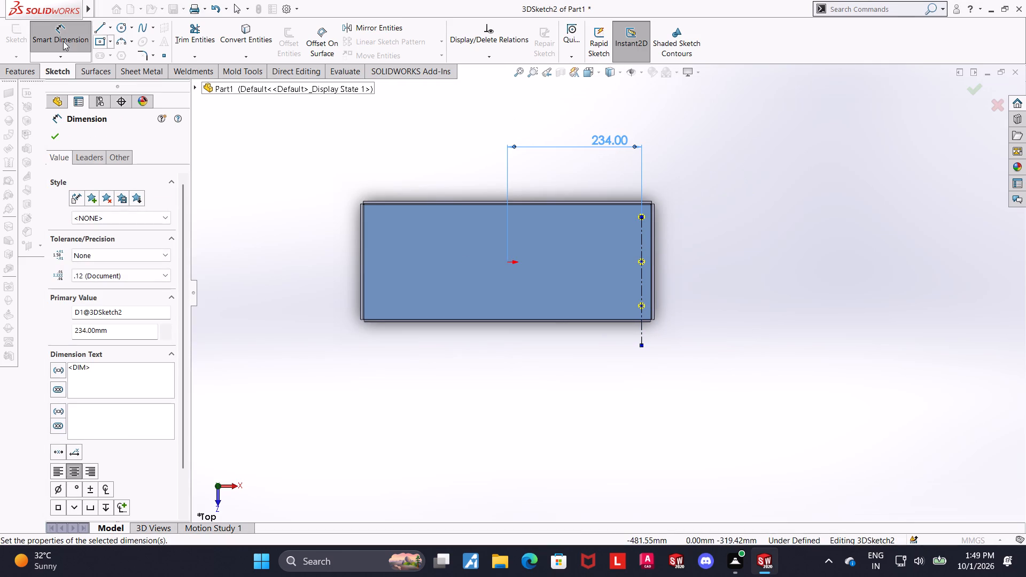
Dimension the back hole point 20 mm from the base's back edge.
scroll(616, 217, "down", 4)
scroll(686, 248, "down", 4)
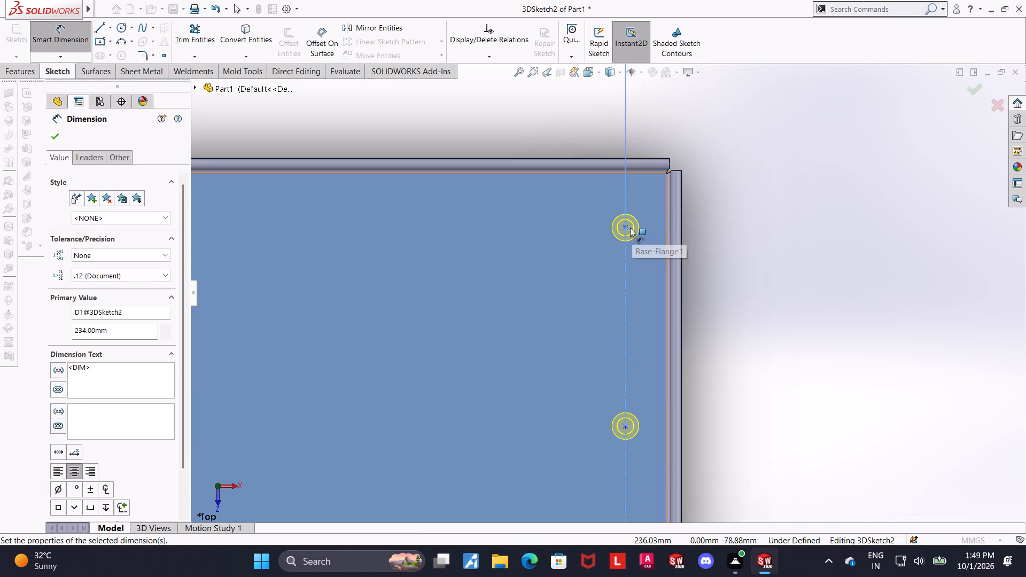
left_click(628, 228)
left_click(650, 174)
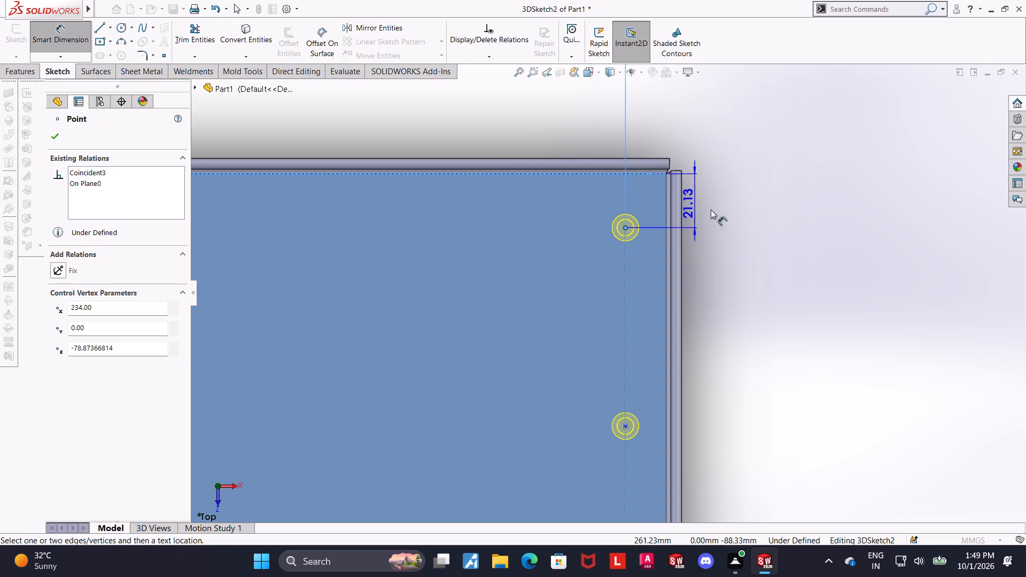
left_click(802, 212)
type("20")
key("Return")
key("Escape")
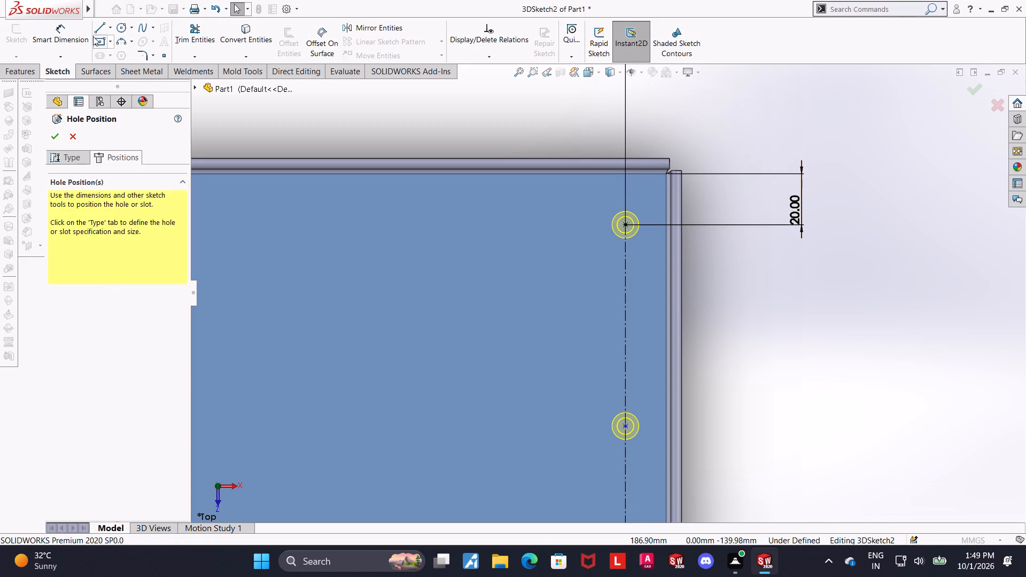
left_click(93, 36)
key("Escape")
Set the spacing between the back and middle hole points to 85 mm.
left_click(68, 37)
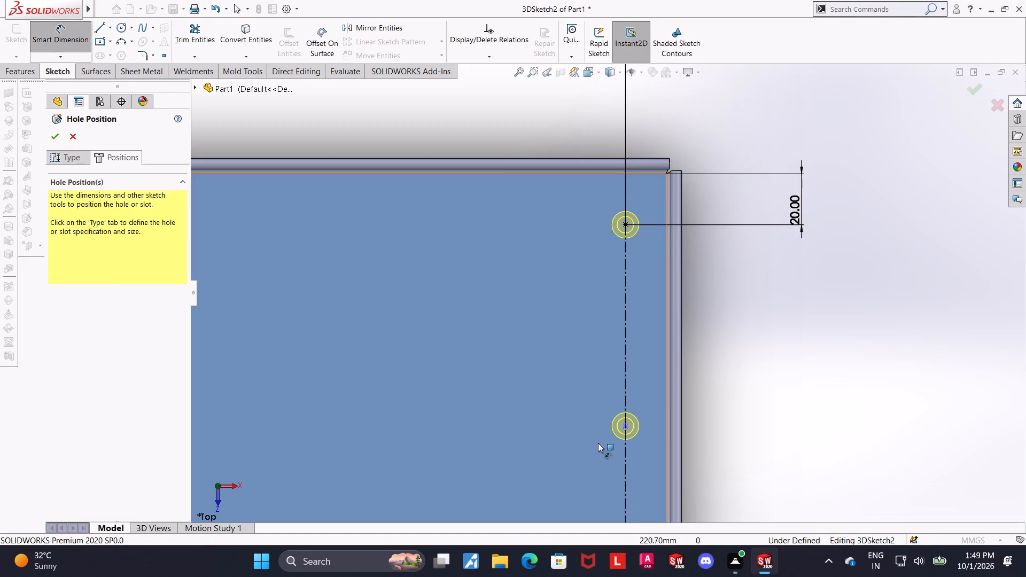
left_click(626, 428)
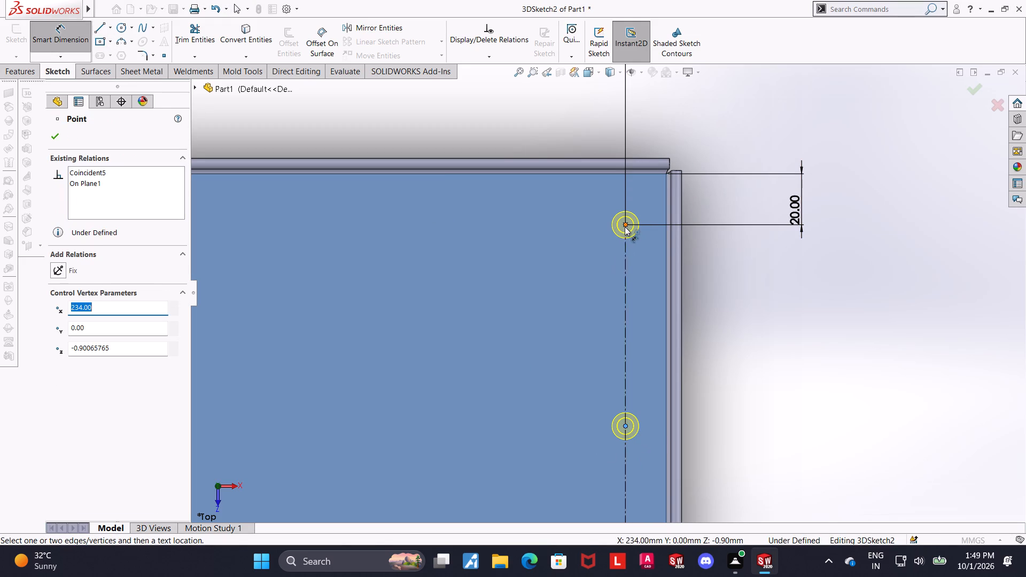
left_click(625, 227)
left_click(550, 299)
type("85")
key("Return")
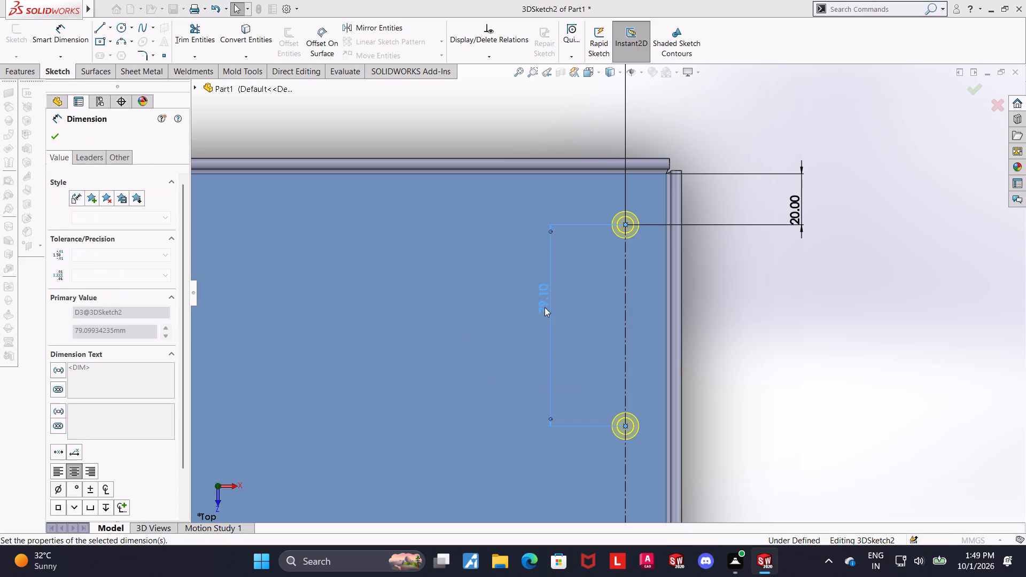
key("Escape")
key("Escape")
Set the spacing between the middle and front hole points to 75 mm.
left_click(82, 41)
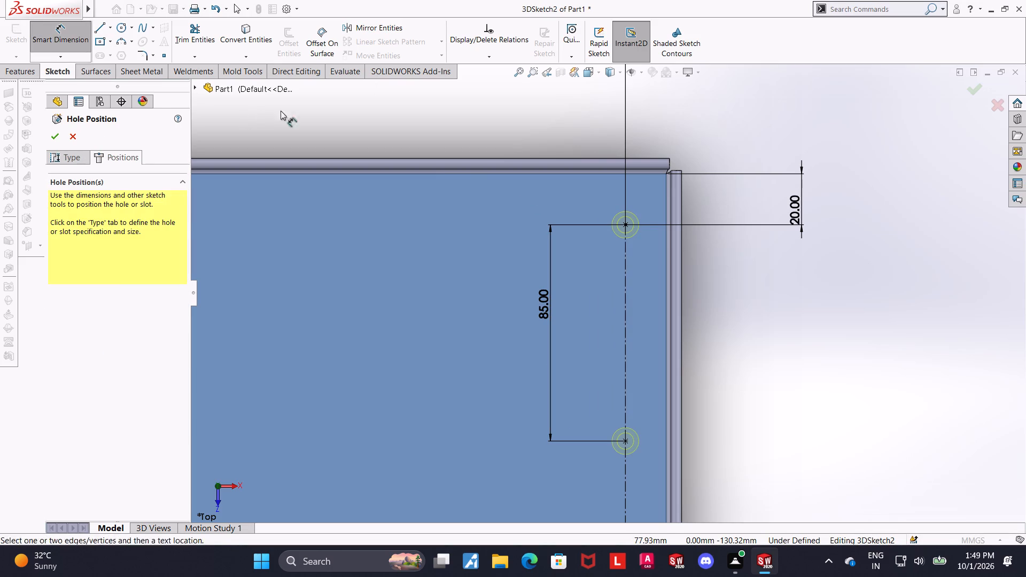
scroll(525, 213, "up", 5)
scroll(629, 419, "down", 3)
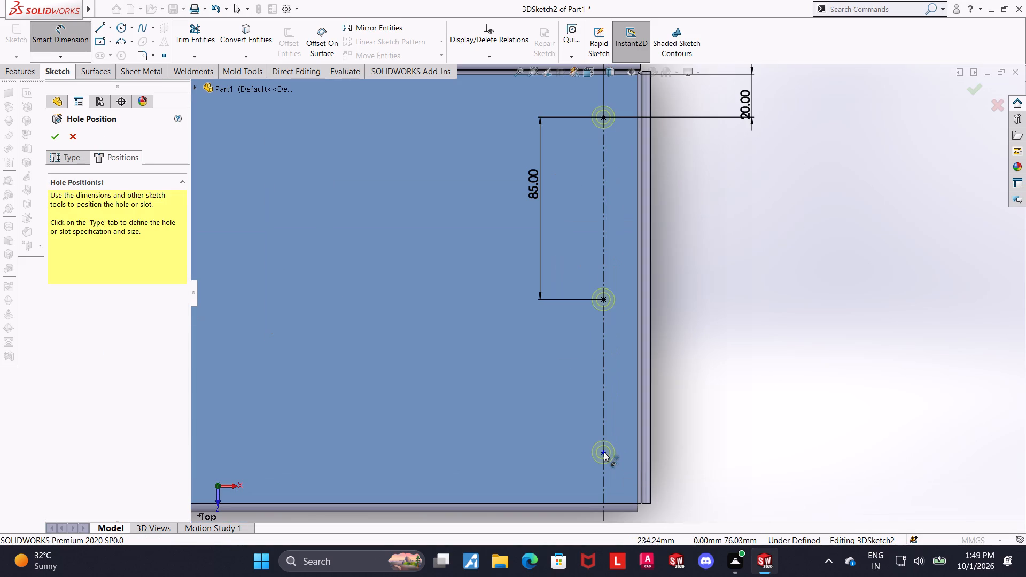
scroll(601, 452, "down", 5)
left_click(601, 396)
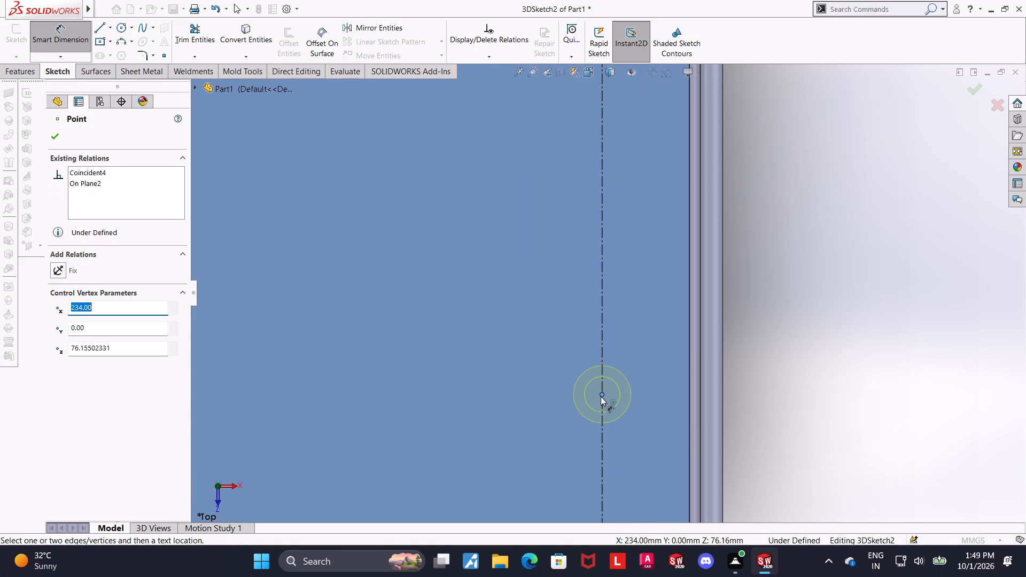
scroll(602, 396, "up", 5)
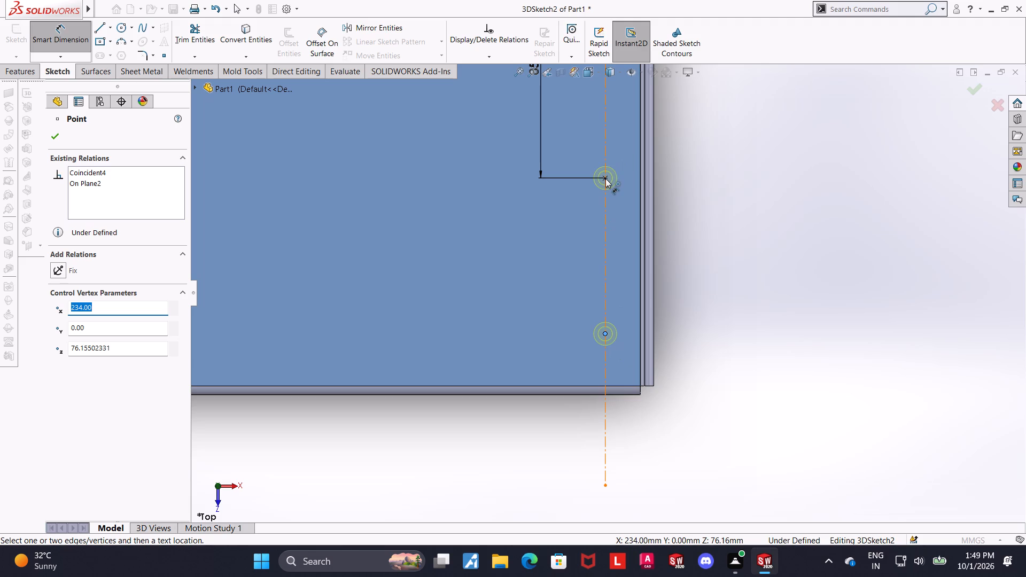
left_click(605, 178)
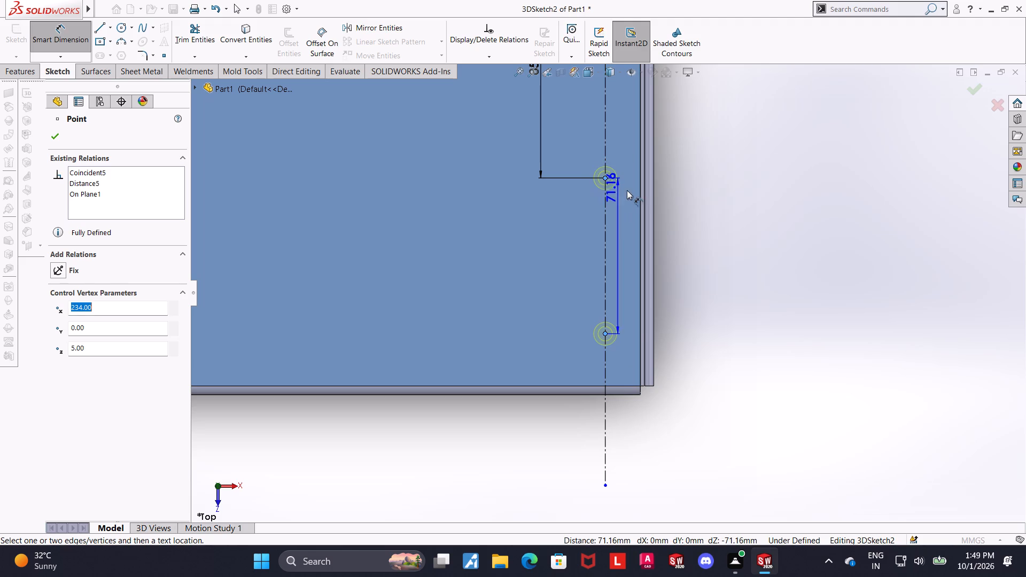
left_click(721, 224)
type("75")
key("Return")
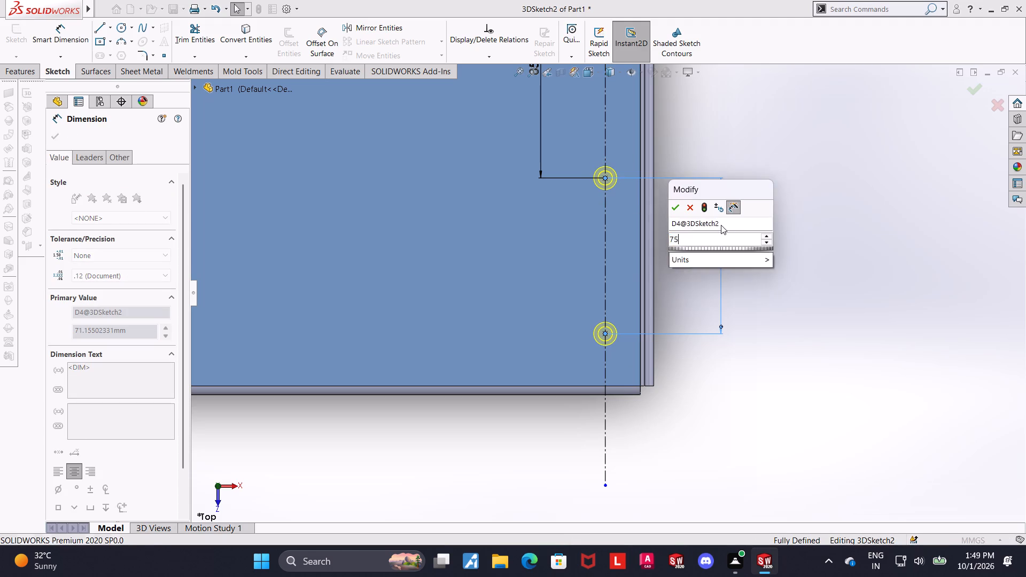
key("Escape")
key("Escape")
Accept the hole positions to finish the countersunk hole feature.
scroll(818, 246, "up", 5)
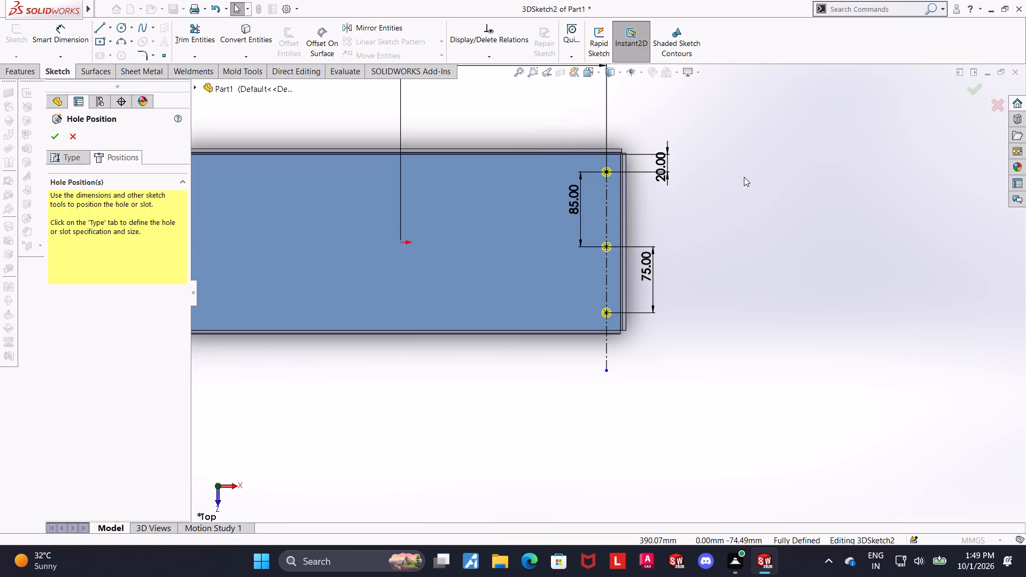
scroll(735, 188, "up", 4)
scroll(559, 195, "up", 1)
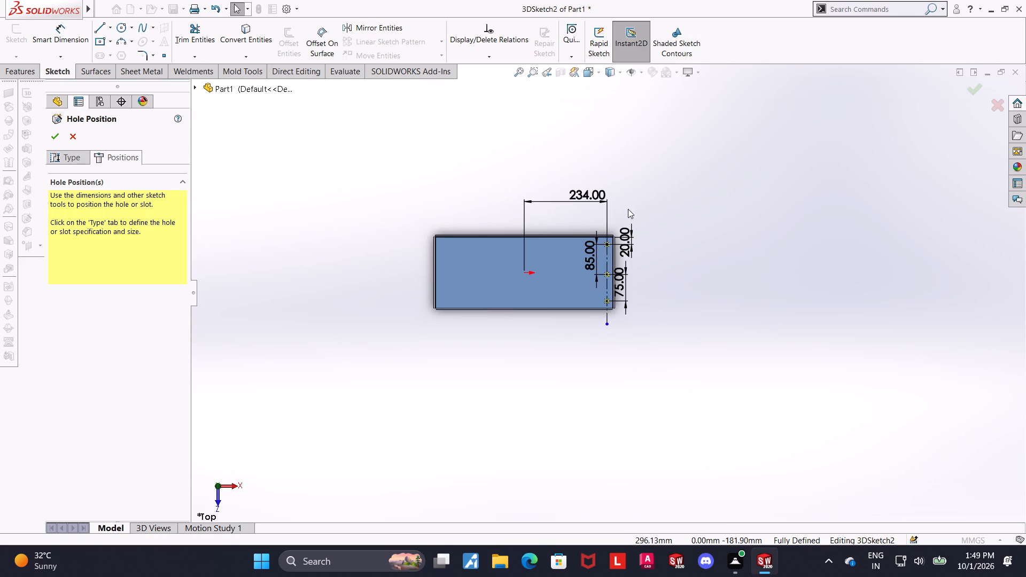
scroll(581, 217, "down", 1)
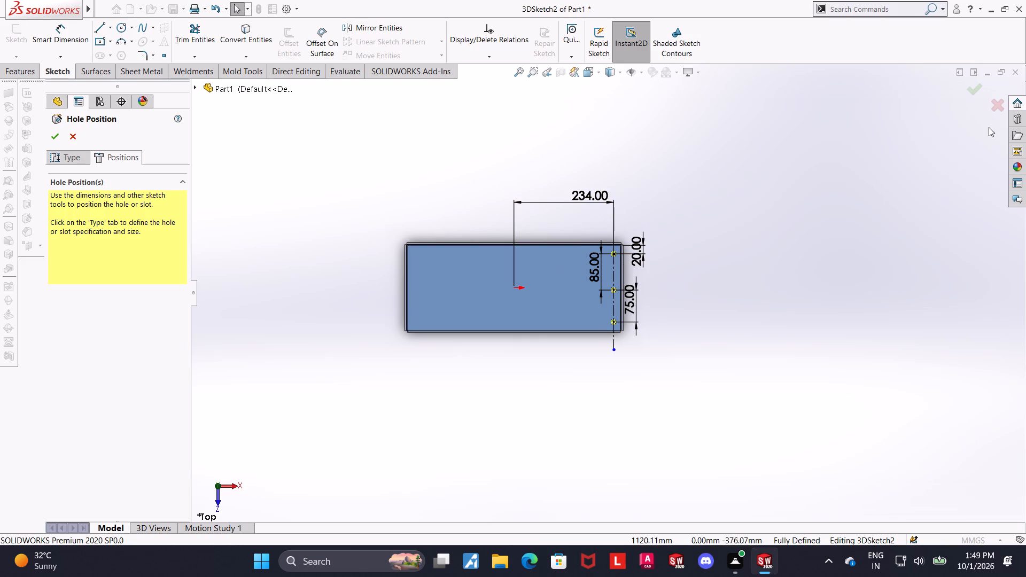
left_click(979, 99)
Mirror the Hole2 feature about the Right Plane to the opposite end of the base.
middle_click_drag(562, 380, 562, 358)
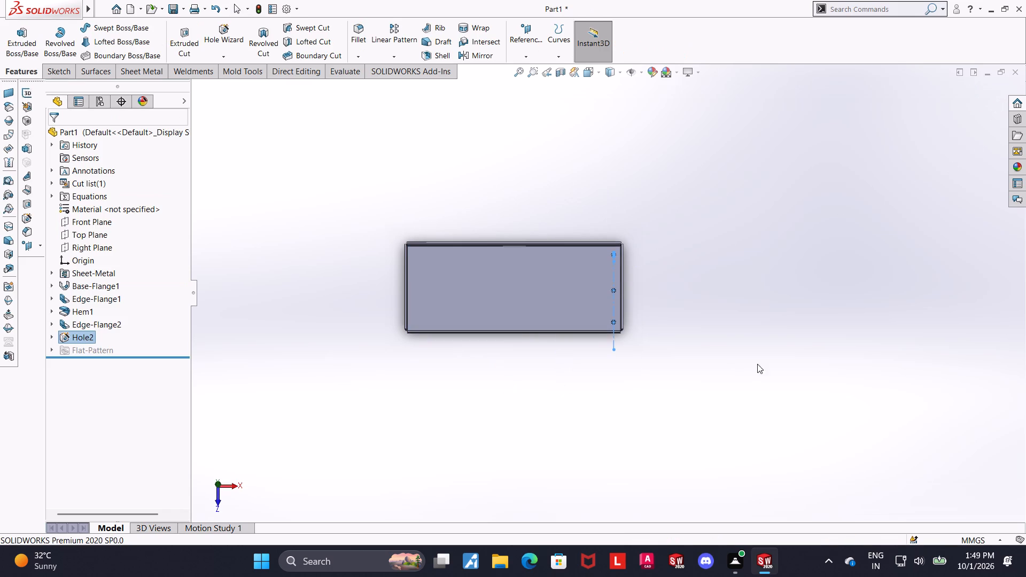
left_click_drag(757, 363, 757, 358)
scroll(619, 323, "down", 7)
middle_click_drag(631, 360, 634, 290)
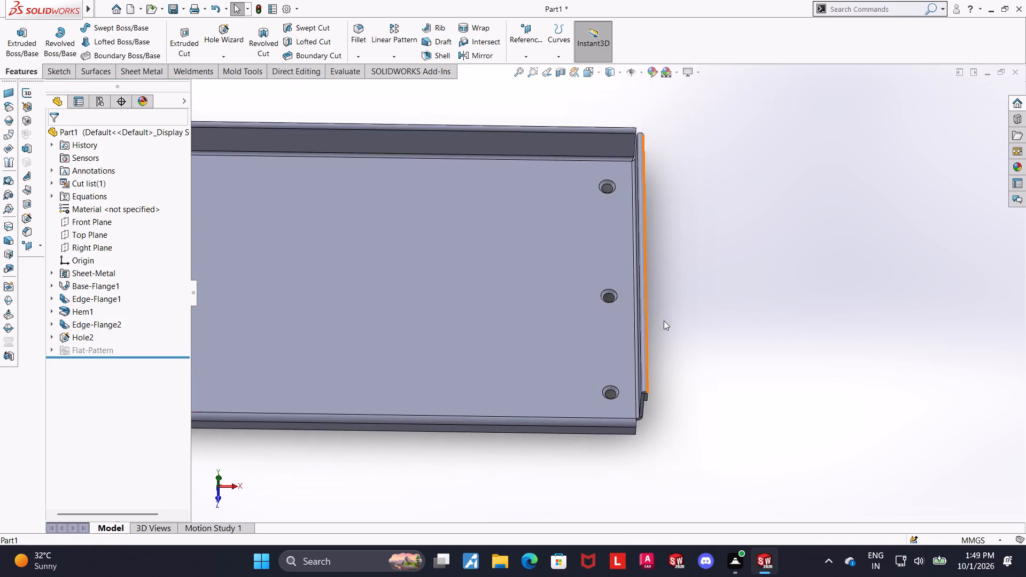
scroll(689, 337, "up", 5)
scroll(449, 308, "down", 3)
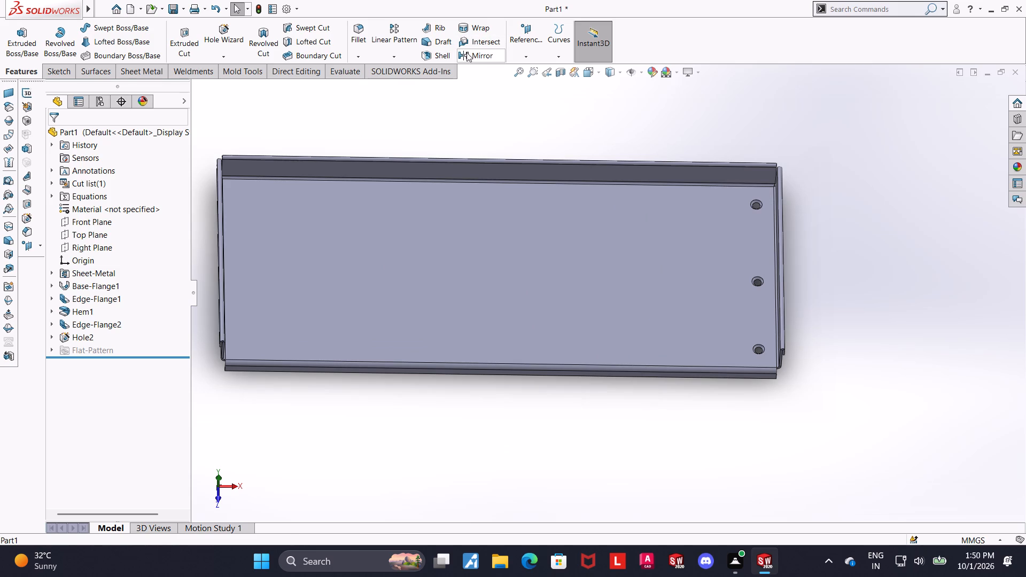
left_click(472, 53)
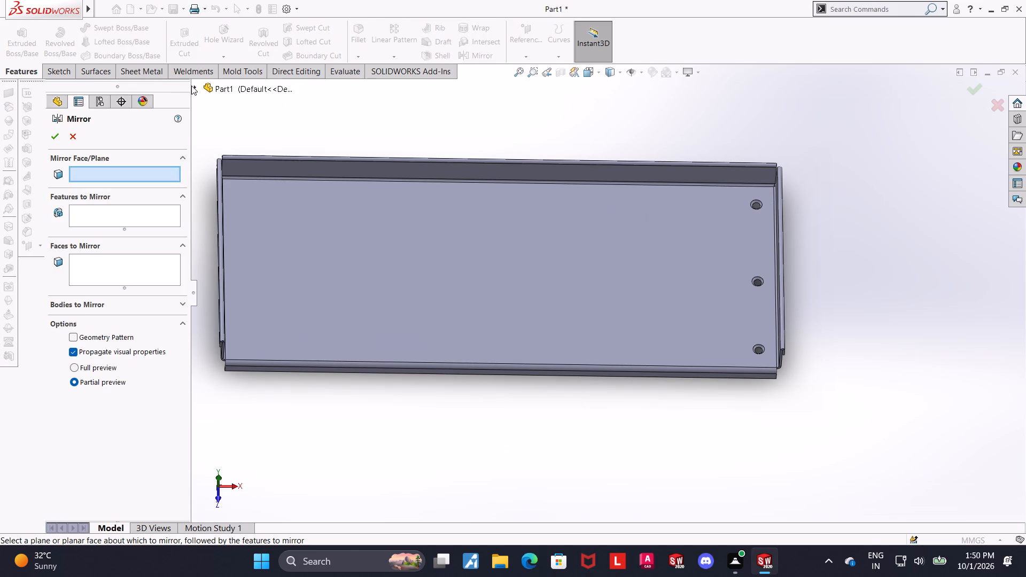
left_click(194, 86)
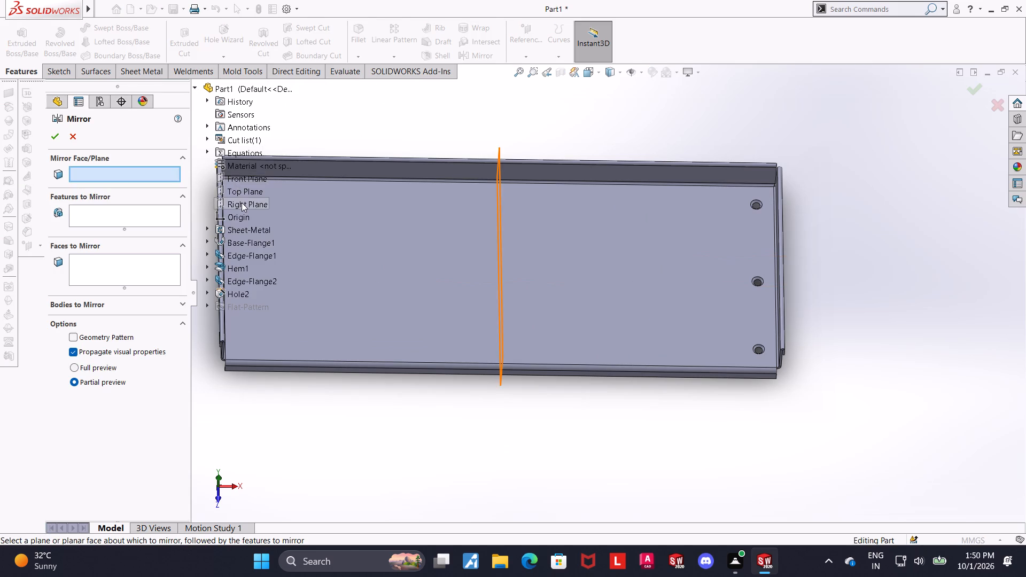
left_click(242, 202)
left_click(239, 292)
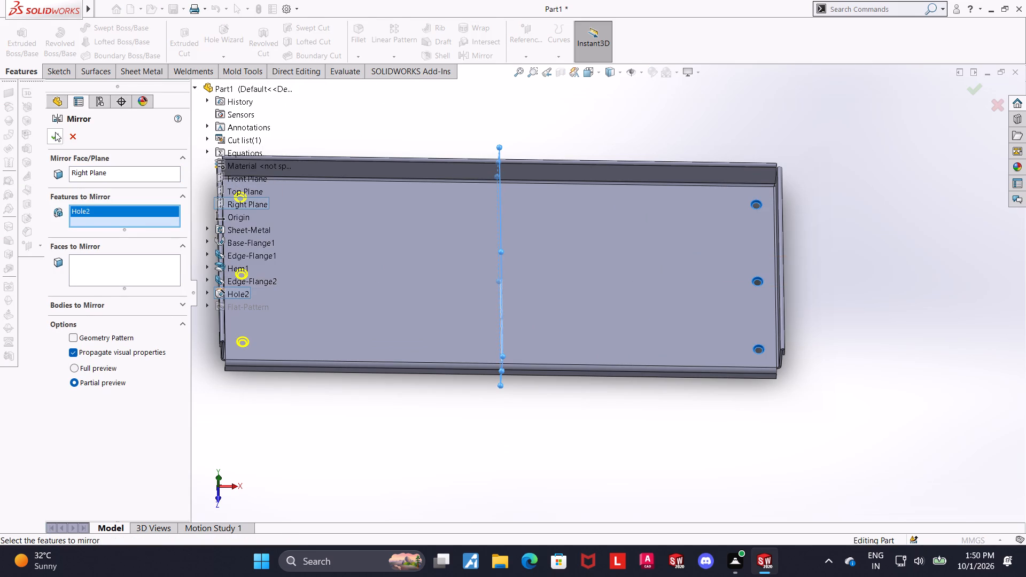
left_click(57, 135)
Examine the tray's flanges, hems and mirrored holes from several angles, ending in the isometric view.
scroll(677, 394, "up", 3)
left_click(486, 391)
middle_click_drag(479, 388, 489, 253)
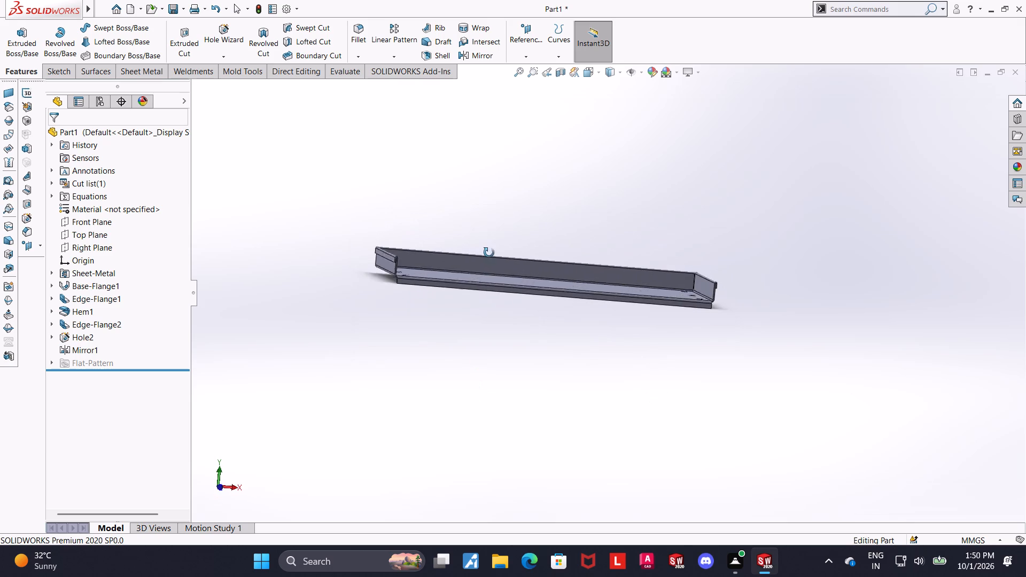
middle_click_drag(489, 253, 489, 251)
scroll(489, 250, "up", 1)
middle_click_drag(797, 267, 660, 245)
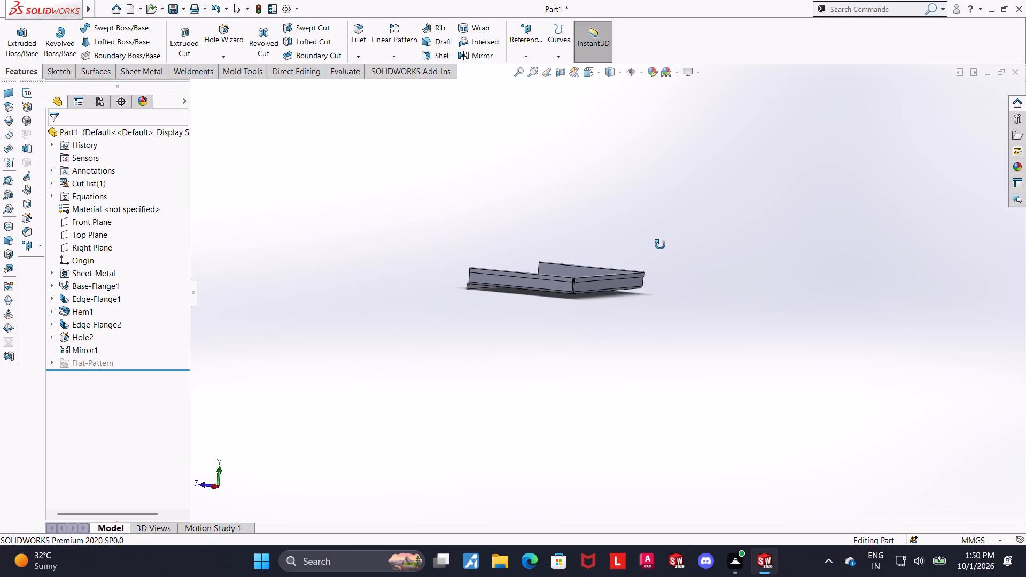
middle_click_drag(660, 245, 666, 263)
middle_click_drag(413, 343, 498, 407)
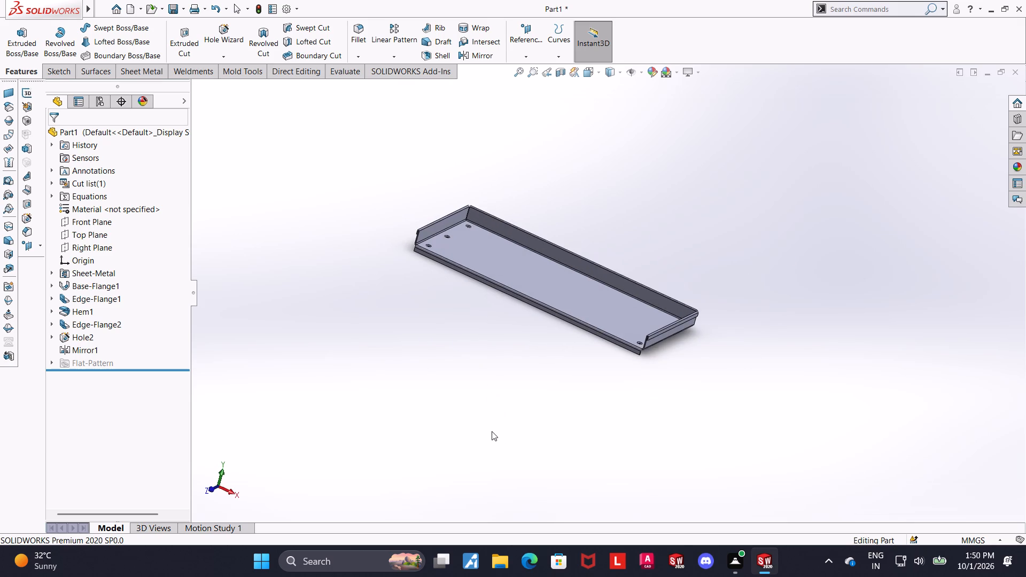
key("ctrl+7")
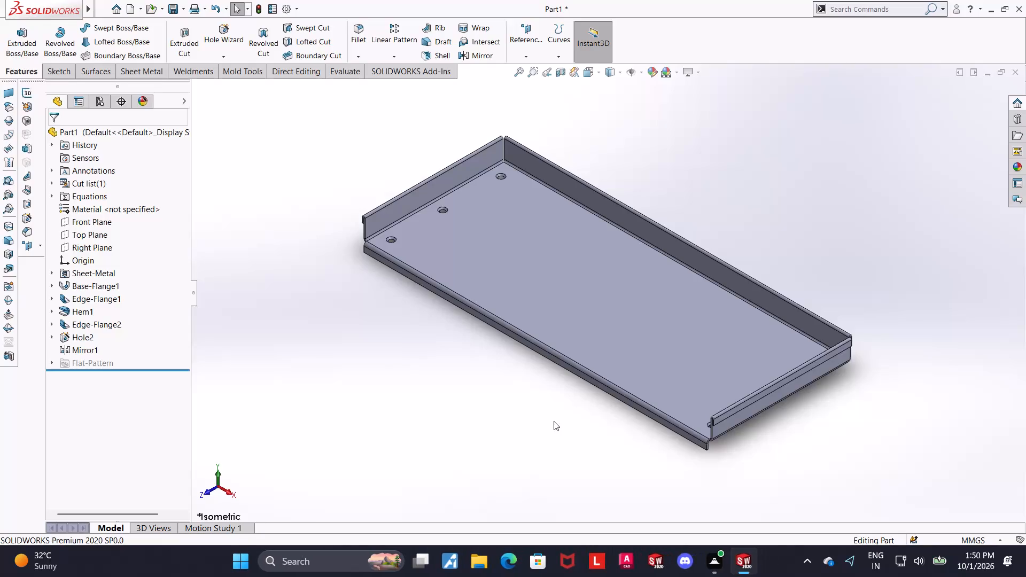
Flatten the sheet metal tray and view its flat pattern straight from above.
left_click(141, 69)
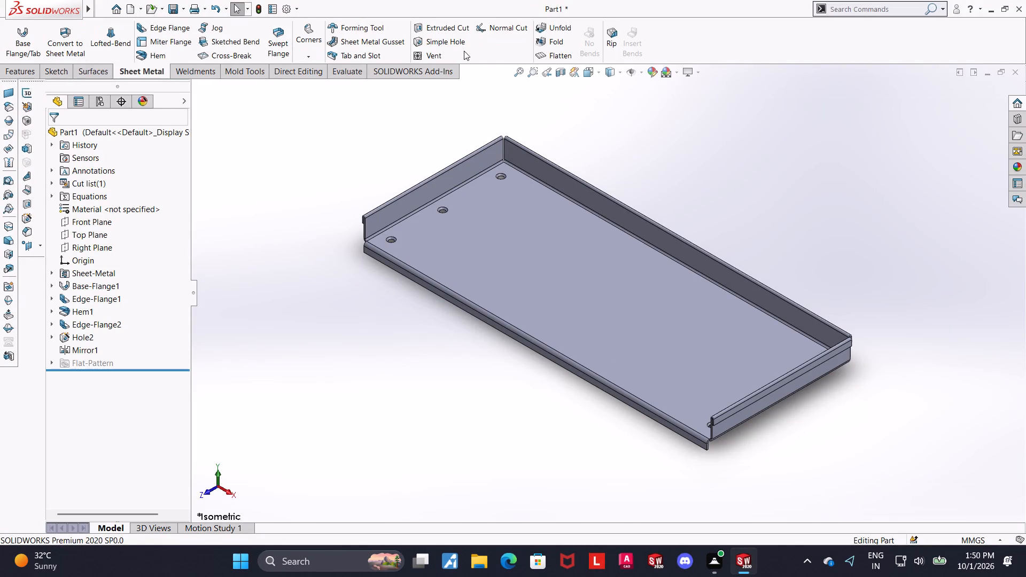
left_click(537, 55)
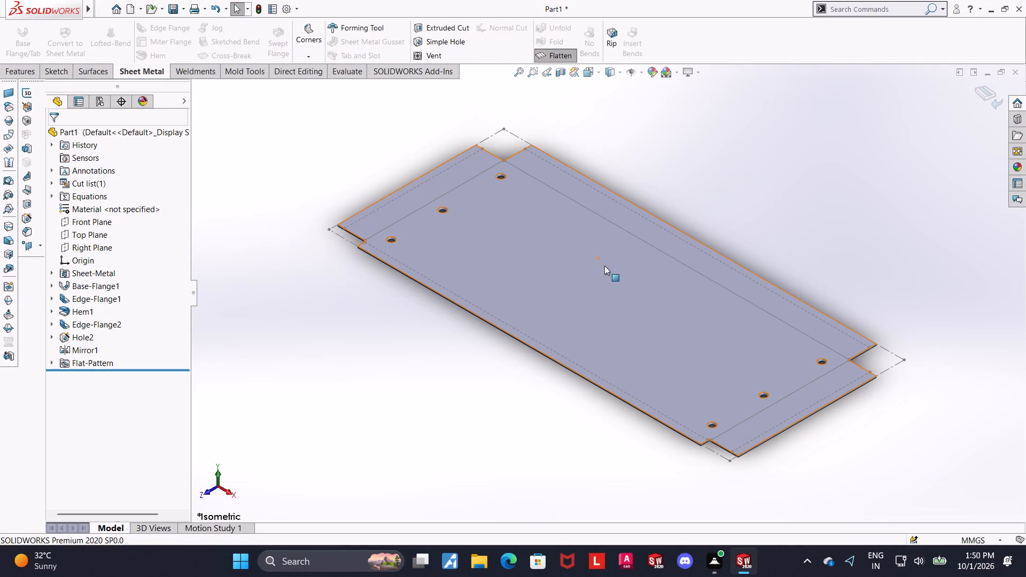
left_click(591, 70)
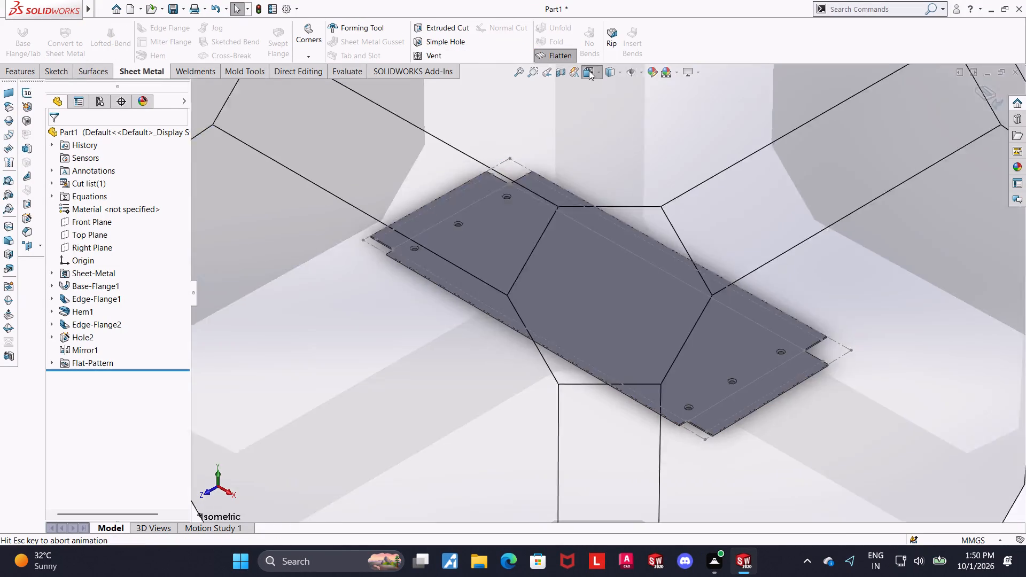
left_click(489, 286)
left_click(815, 396)
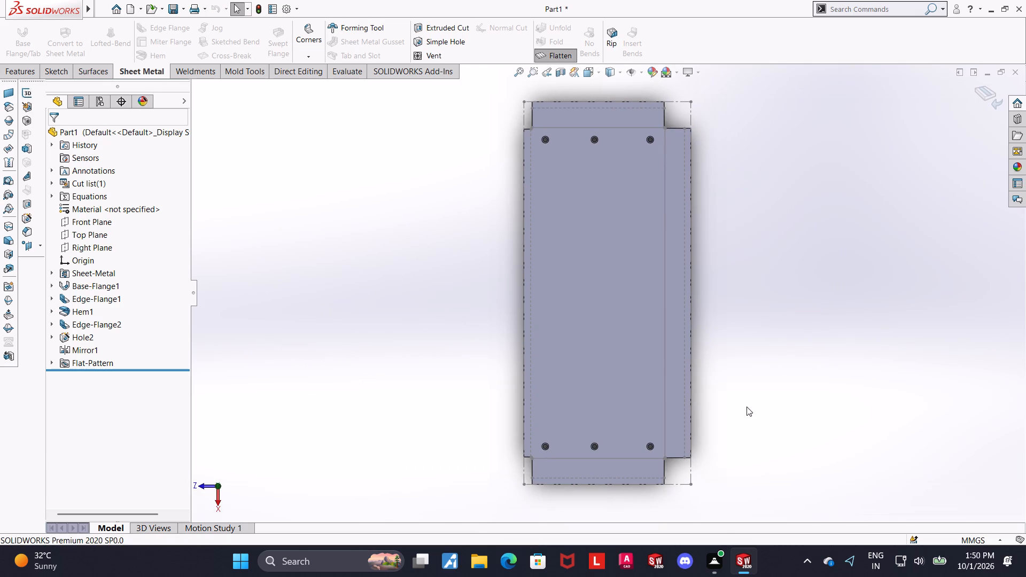
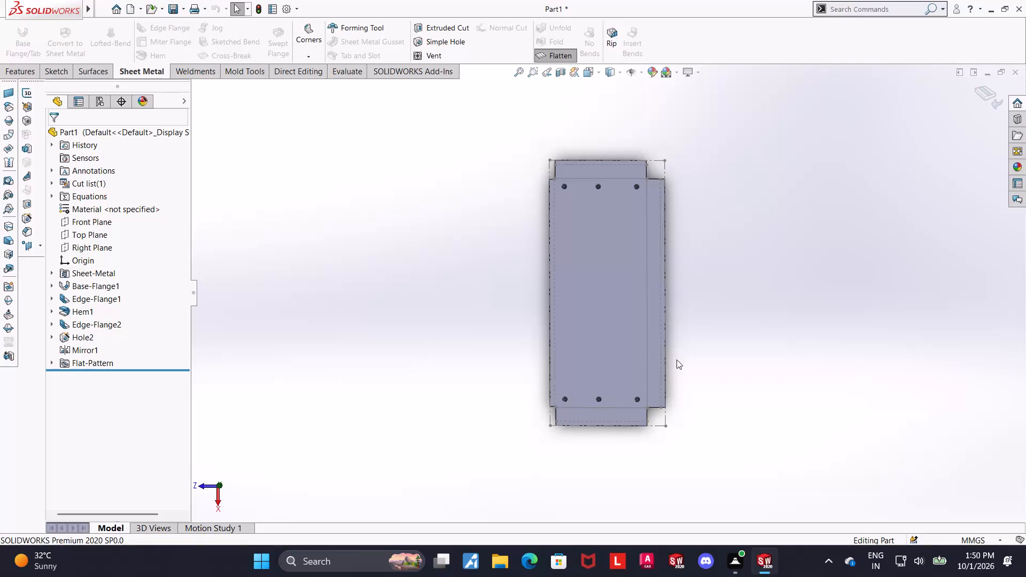
Save the flattened tray as a Dwg file named "hemped sheet metal tray" in the Downloads folder.
scroll(677, 360, "down", 3)
scroll(687, 290, "up", 2)
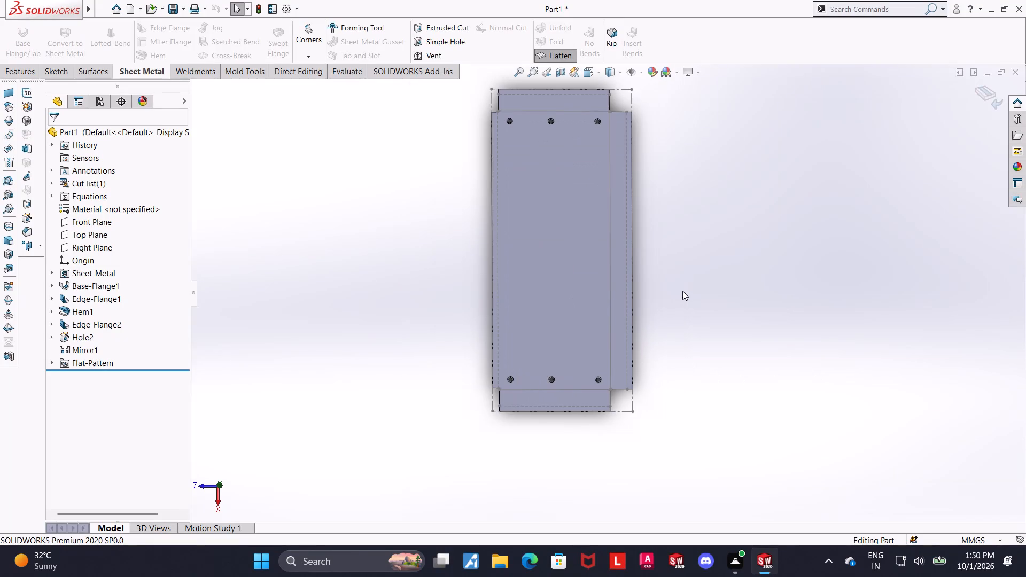
scroll(628, 188, "up", 2)
scroll(583, 214, "down", 2)
left_click(928, 256)
right_click(569, 300)
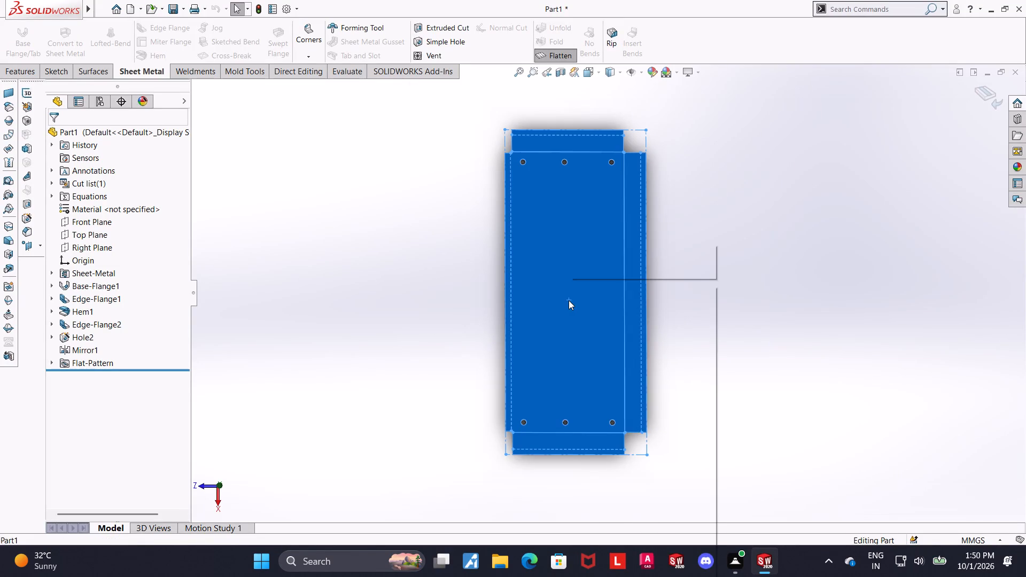
left_click(617, 534)
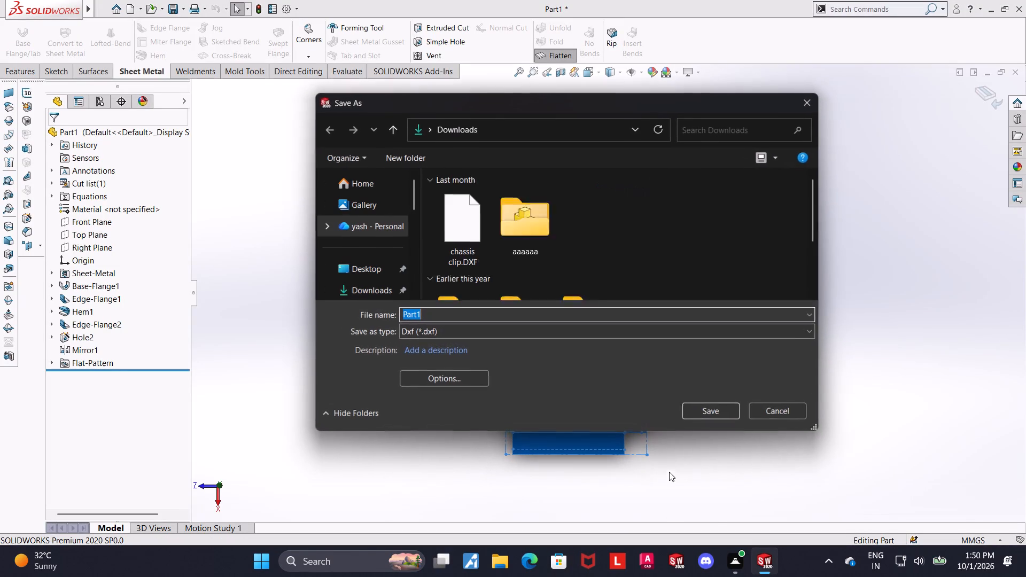
left_click(514, 333)
left_click(468, 369)
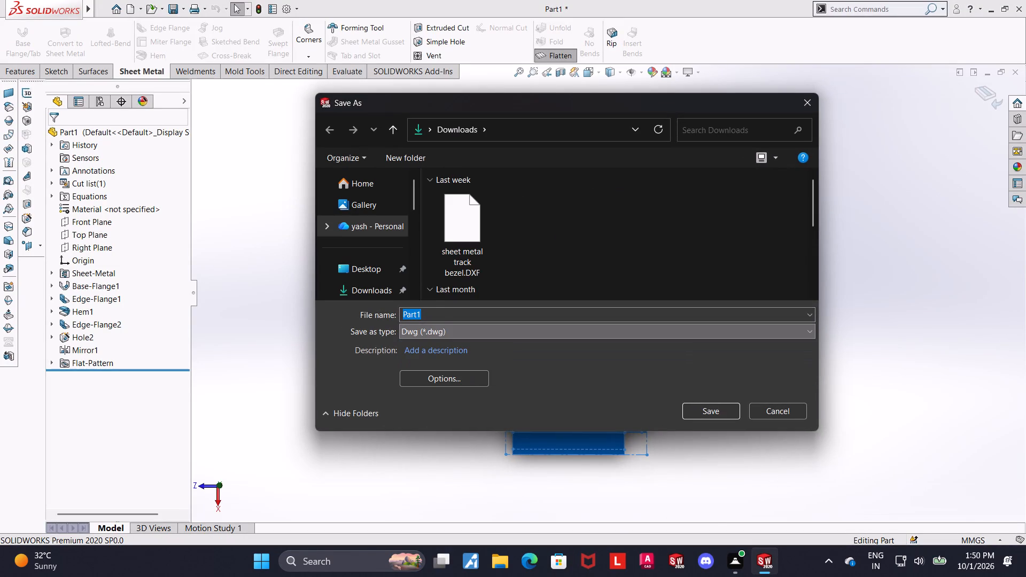
key("BackSpace")
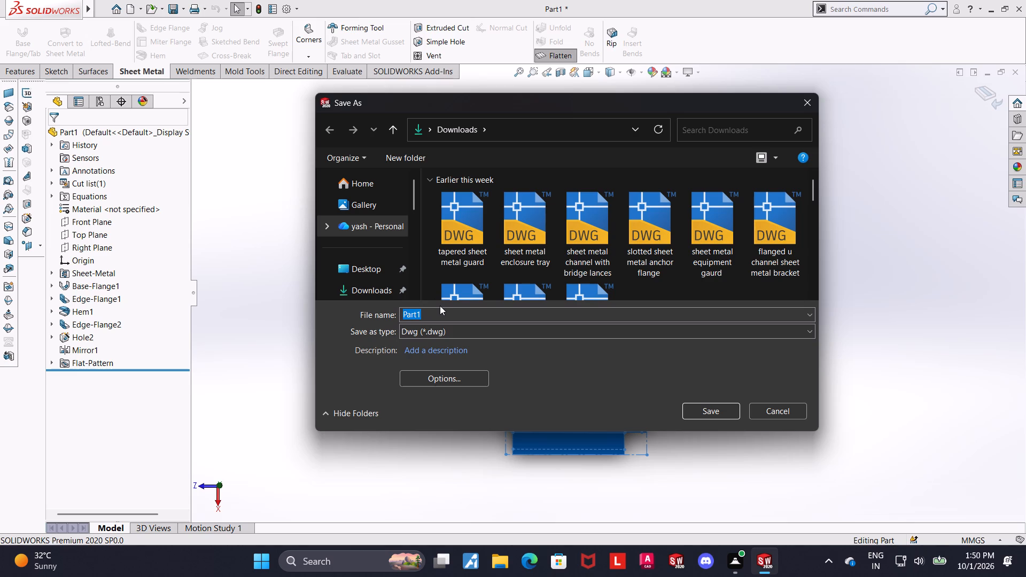
left_click_drag(433, 319, 393, 310)
key("BackSpace")
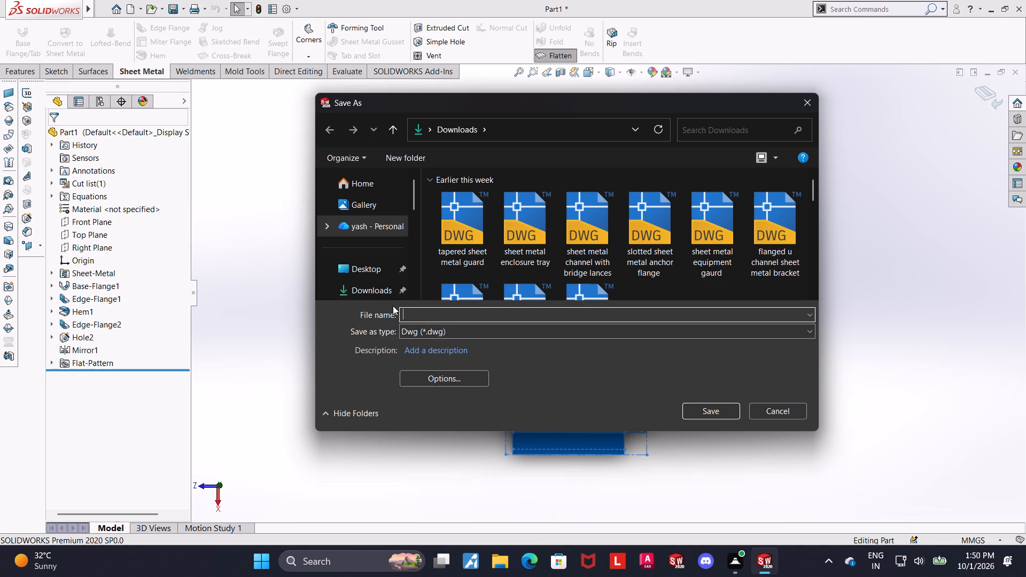
type("hemped")
key("space")
type("sheet metal tray")
key("space")
left_click(719, 414)
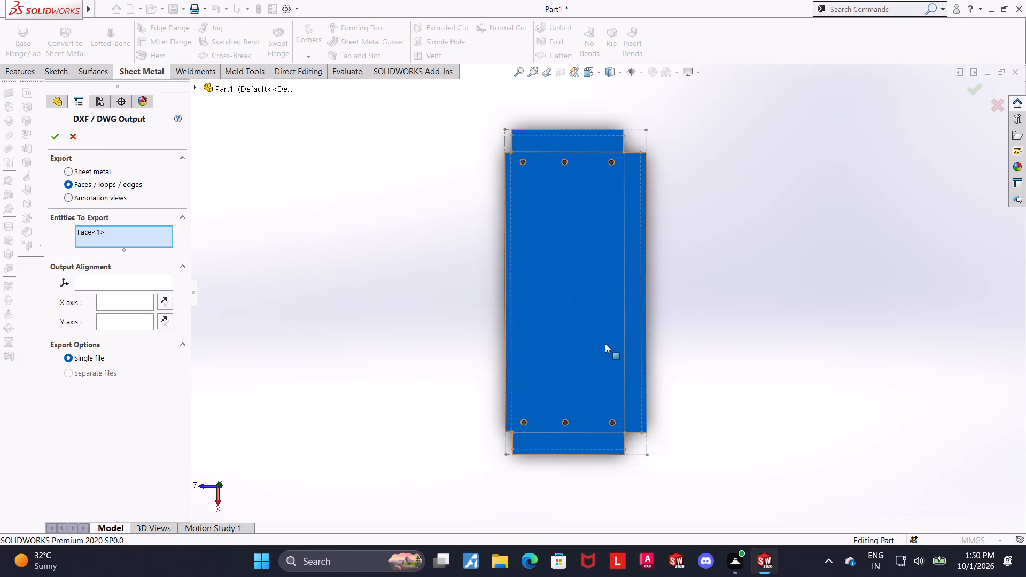
Export it as sheet metal with geometry, hidden edges, bend lines, sketches and bounding box, and complete the DWG output.
left_click(70, 170)
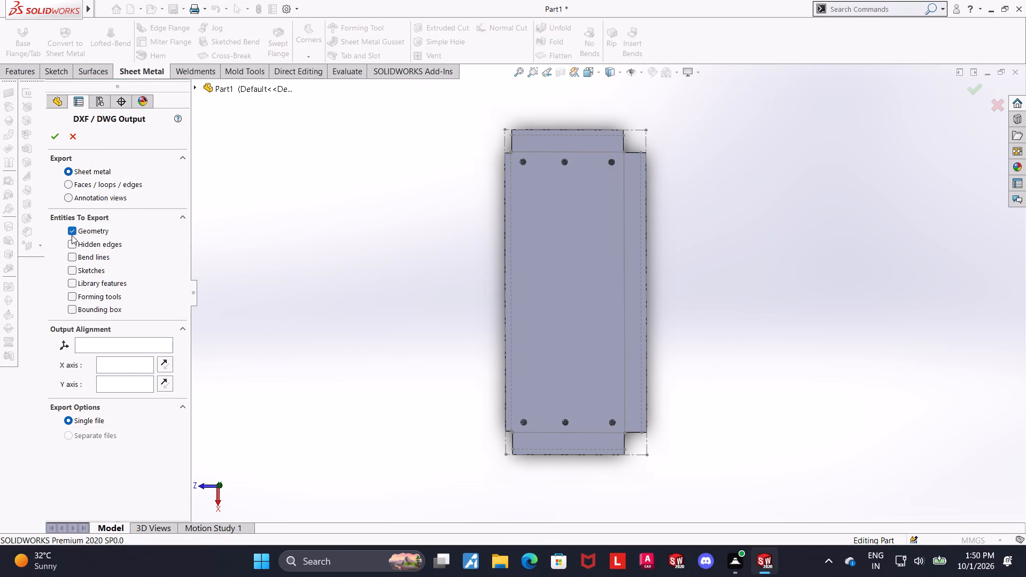
left_click(73, 240)
left_click(72, 254)
left_click(72, 274)
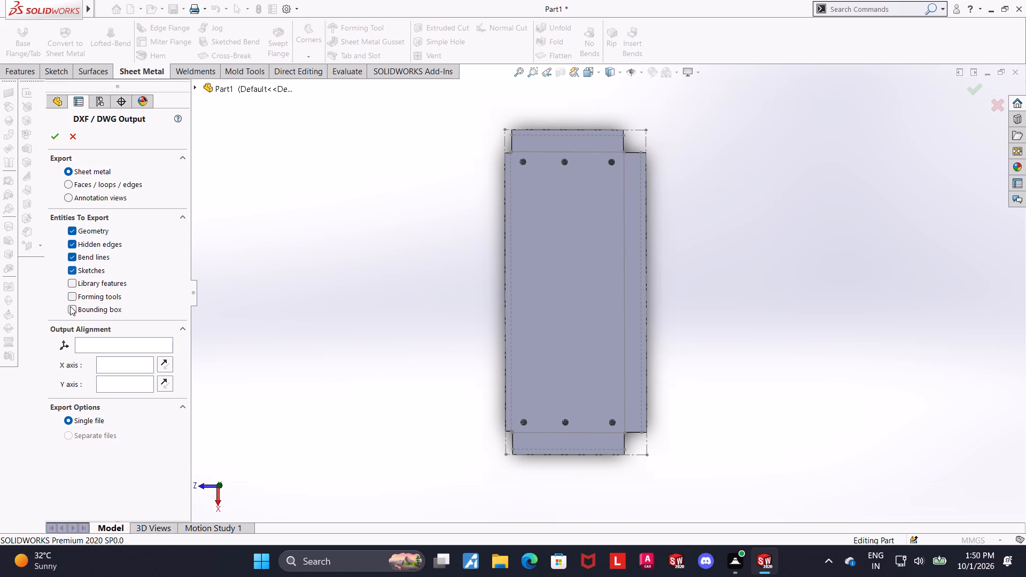
left_click(69, 306)
left_click(51, 138)
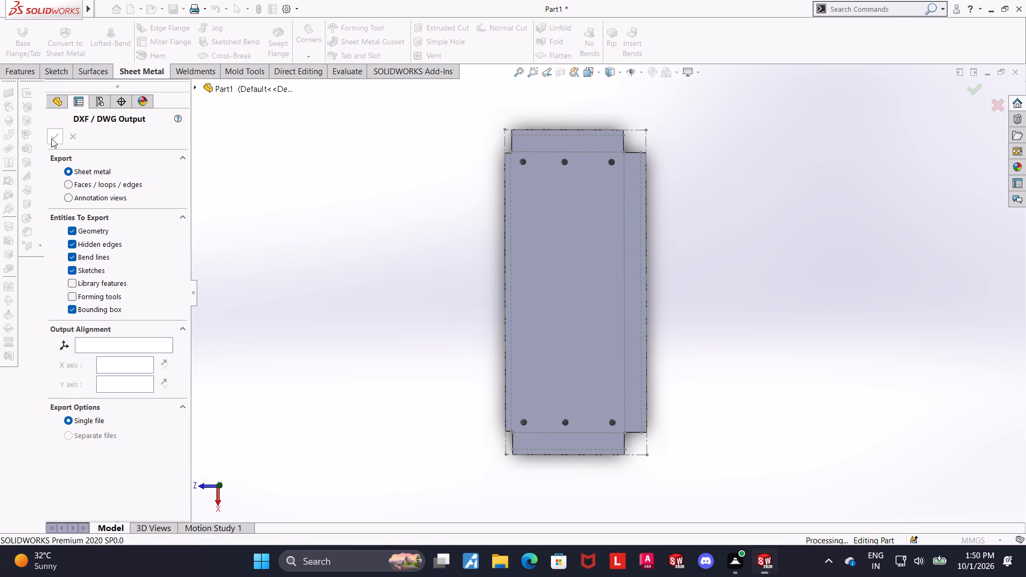
left_click(627, 433)
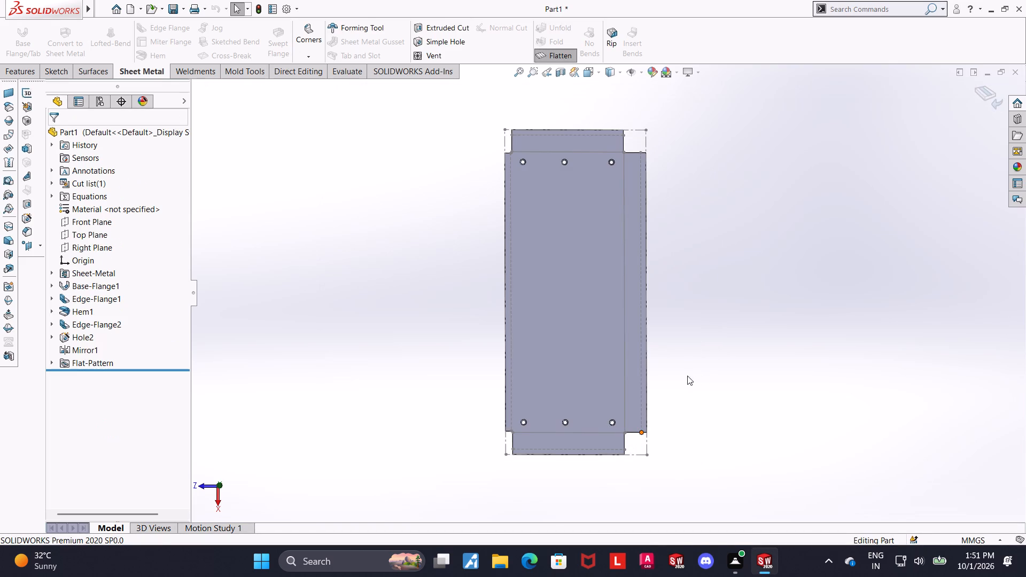
Turn off the flattened state to fold the tray back into its bent form.
middle_click_drag(682, 375, 856, 381)
middle_click_drag(792, 312, 776, 406)
middle_click_drag(712, 292, 657, 328)
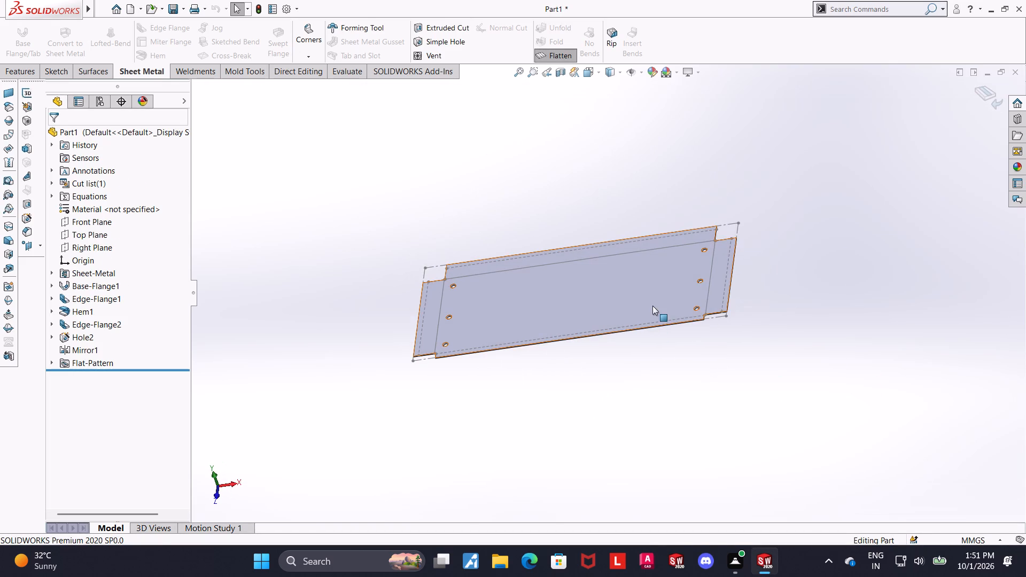
left_click(563, 52)
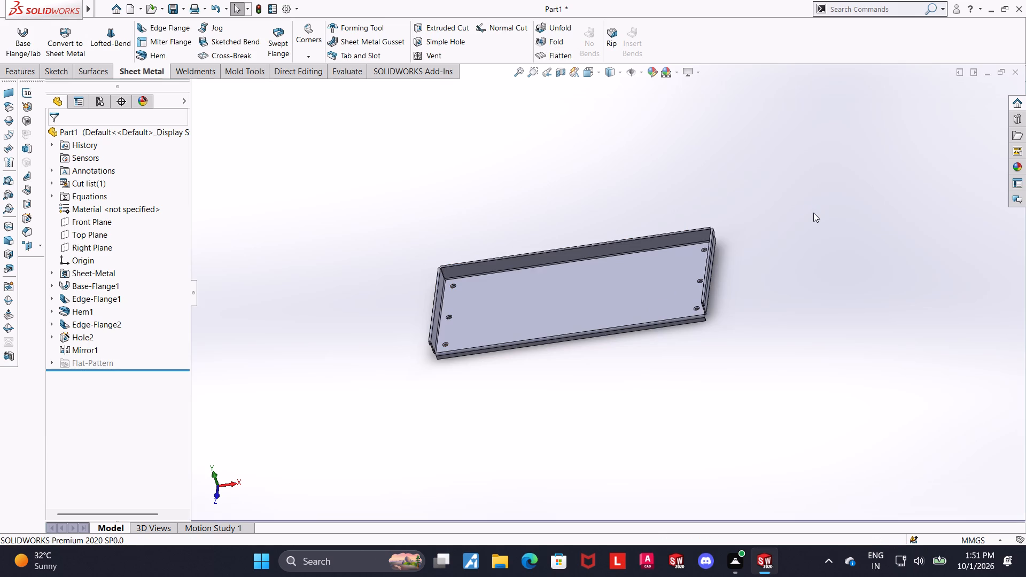
Examine the folded tray's flanges, hems and holes in the isometric view.
key("ctrl+7")
scroll(720, 394, "down", 1)
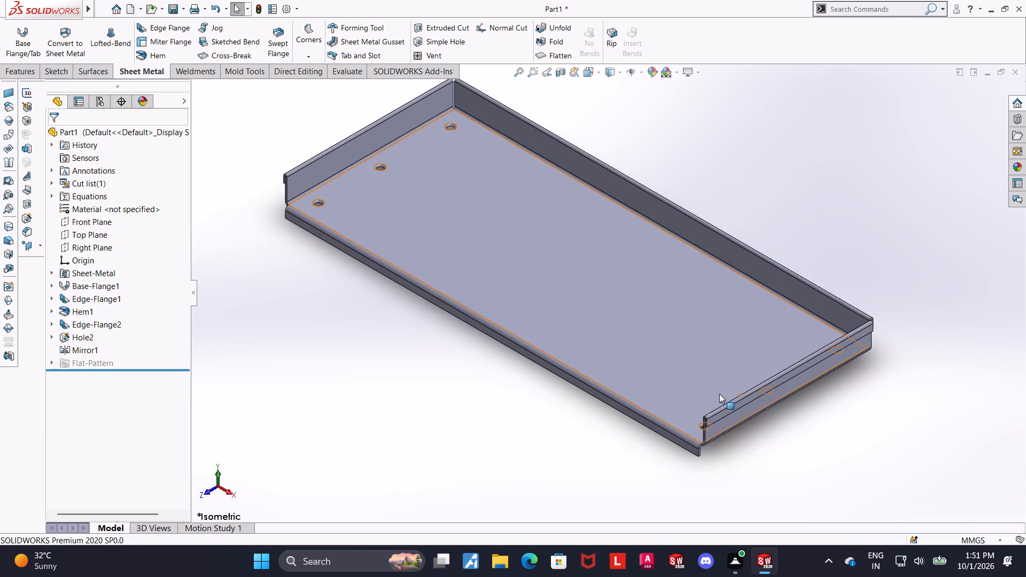
scroll(704, 372, "up", 1)
scroll(531, 175, "down", 2)
scroll(533, 180, "up", 2)
scroll(522, 189, "down", 1)
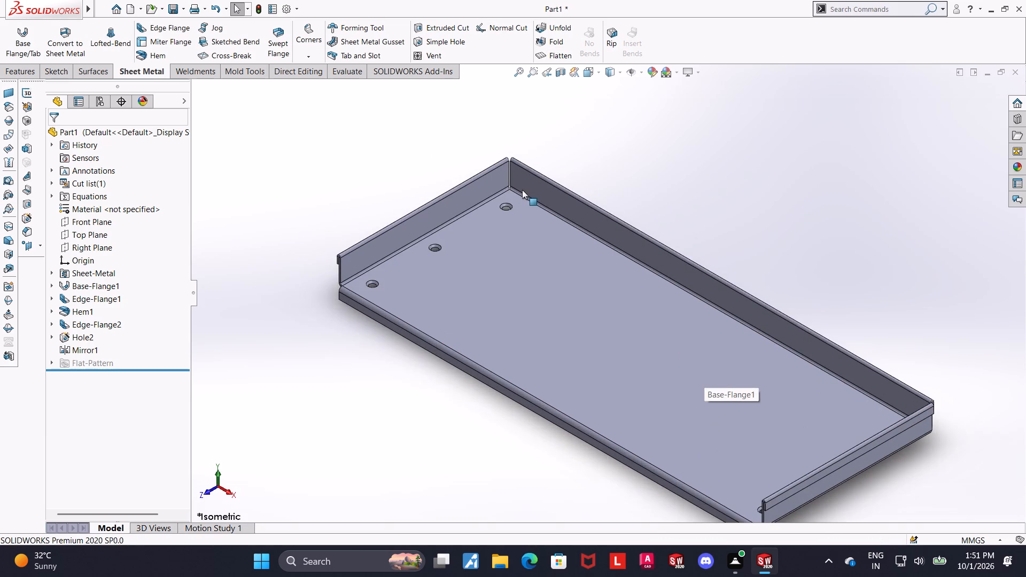
scroll(520, 237, "up", 2)
scroll(605, 417, "down", 1)
scroll(651, 386, "down", 1)
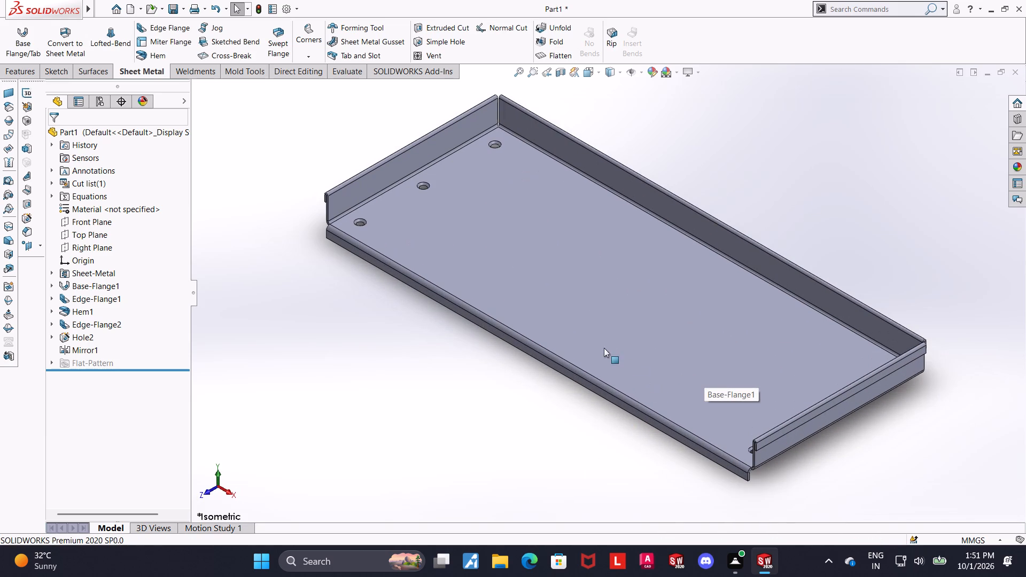
left_click(829, 494)
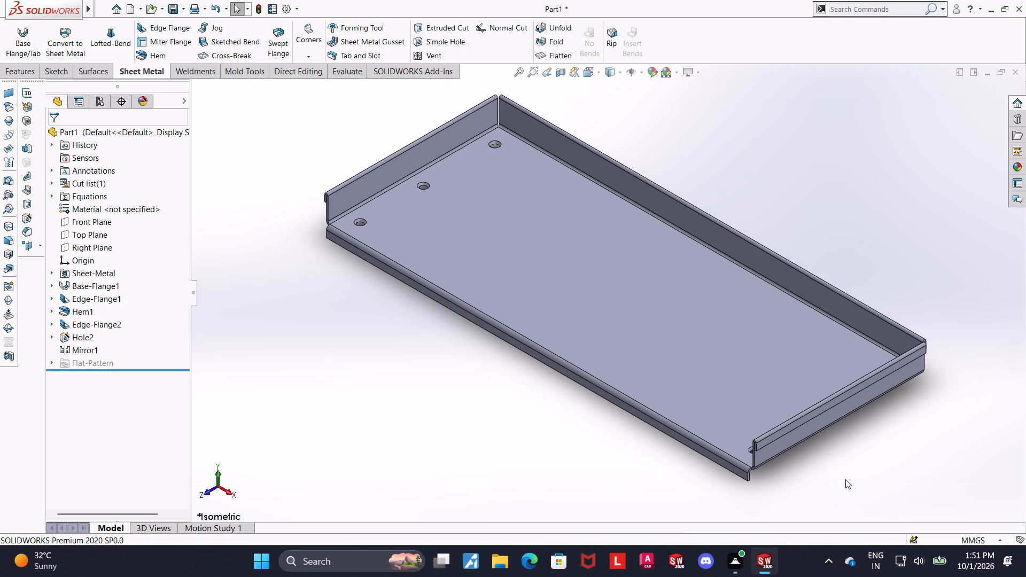
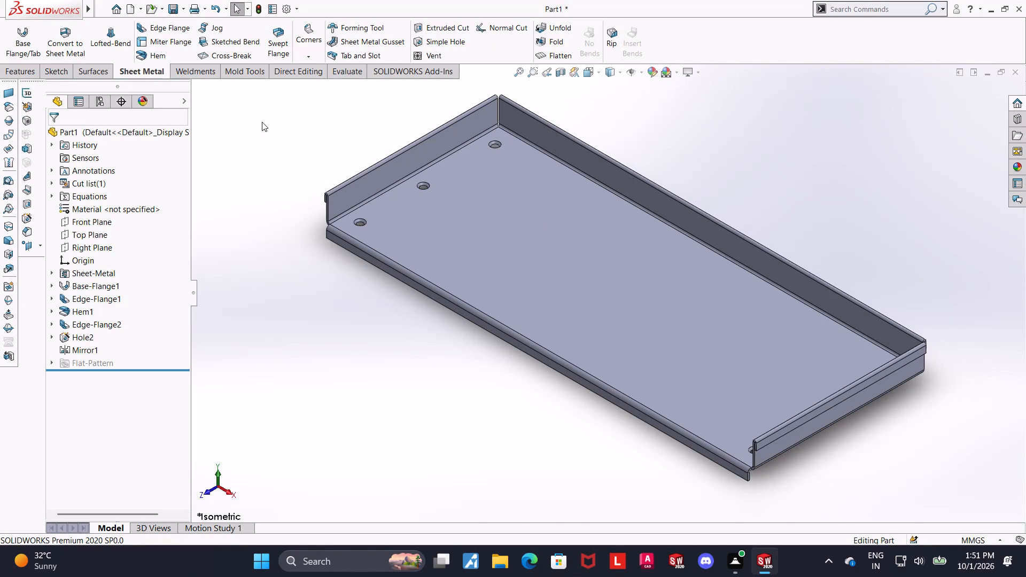
Save the part as a SOLIDWORKS Part named "hemmed sheet metal tray" in the Downloads folder.
left_click(121, 151)
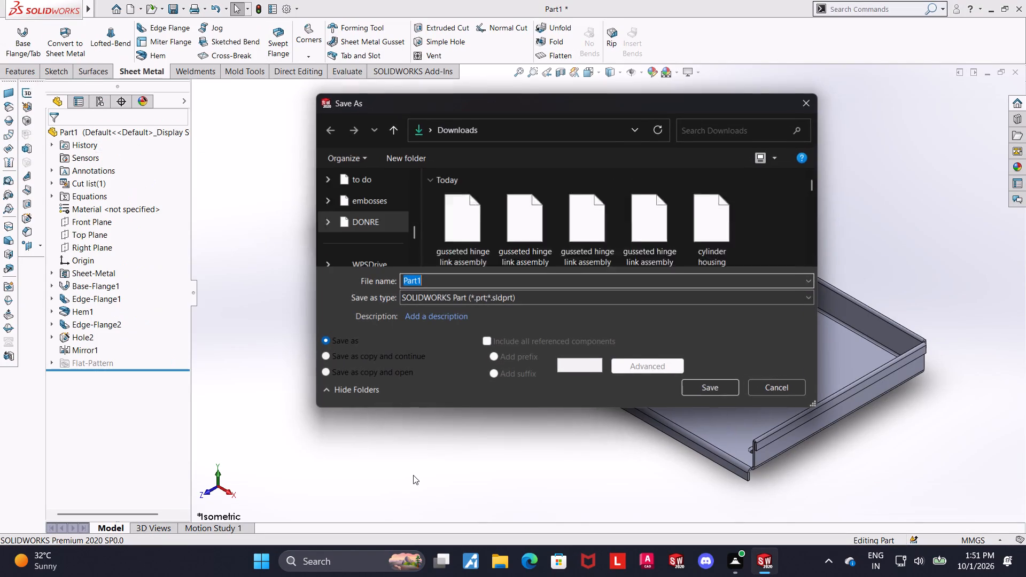
type("hemmed sheet metal tray")
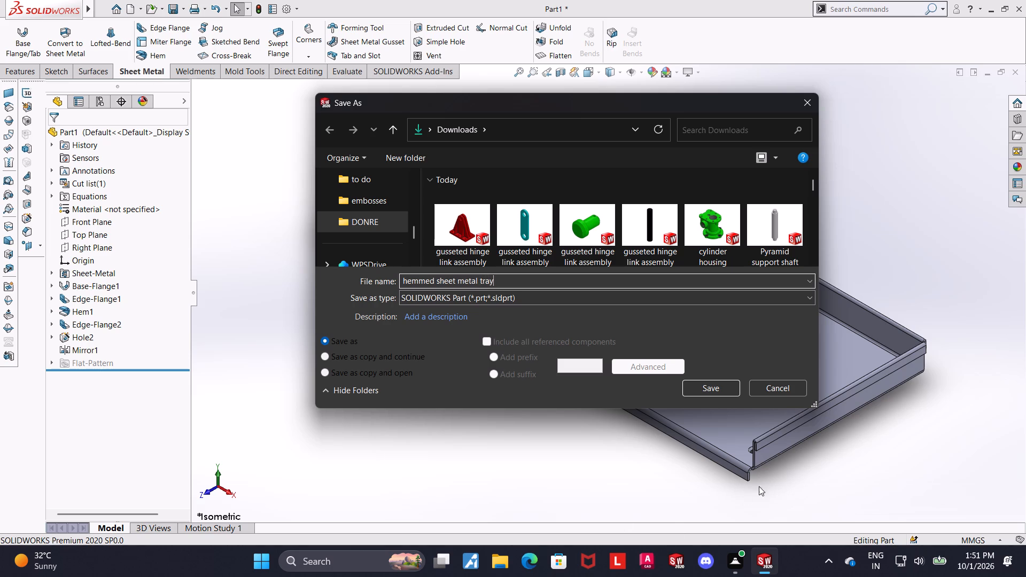
left_click(720, 395)
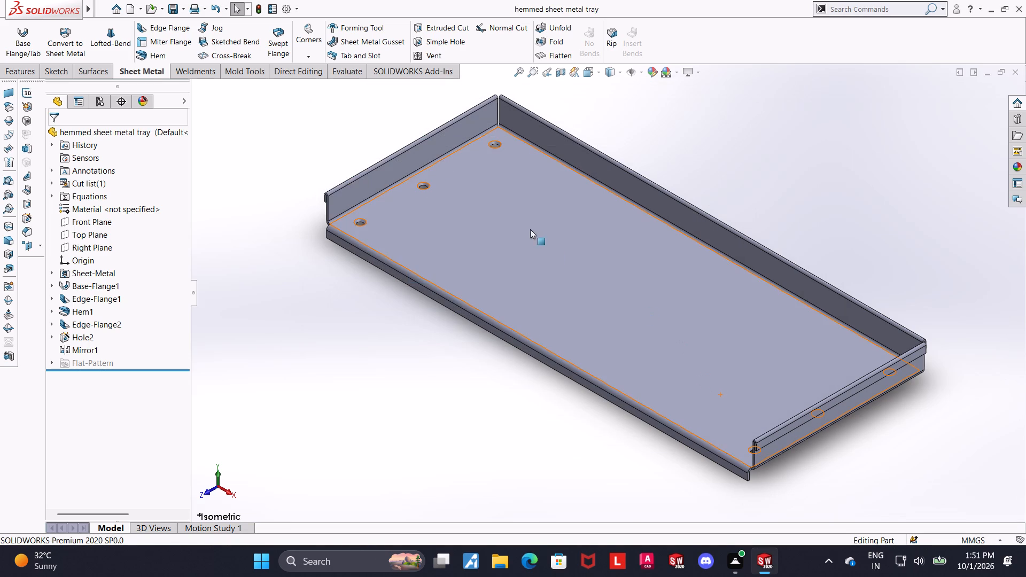
Save a PDF copy of the folded tray in its isometric view to Downloads, keeping the name "hemmed sheet metal tray".
left_click(125, 142)
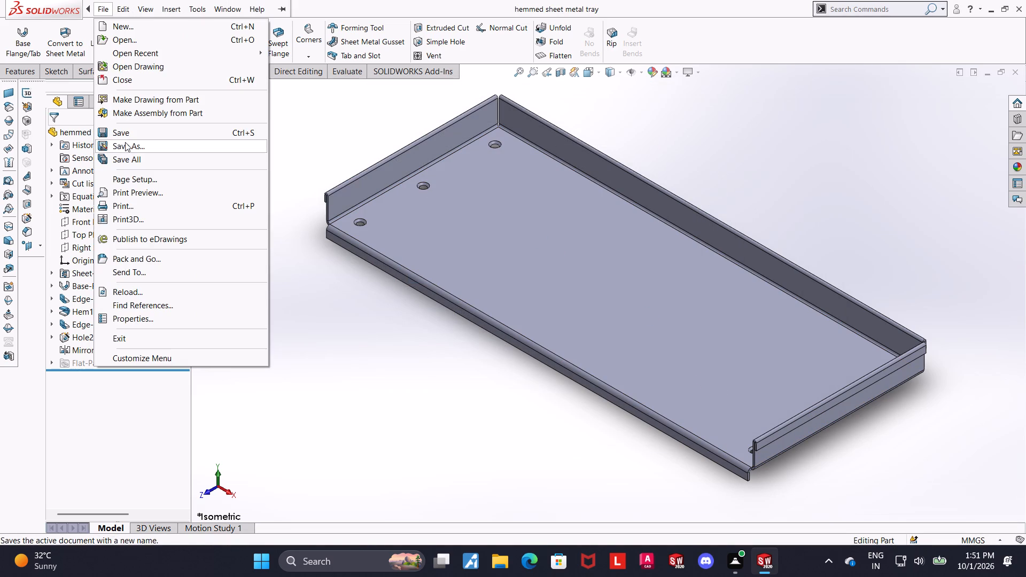
left_click(489, 300)
left_click(527, 76)
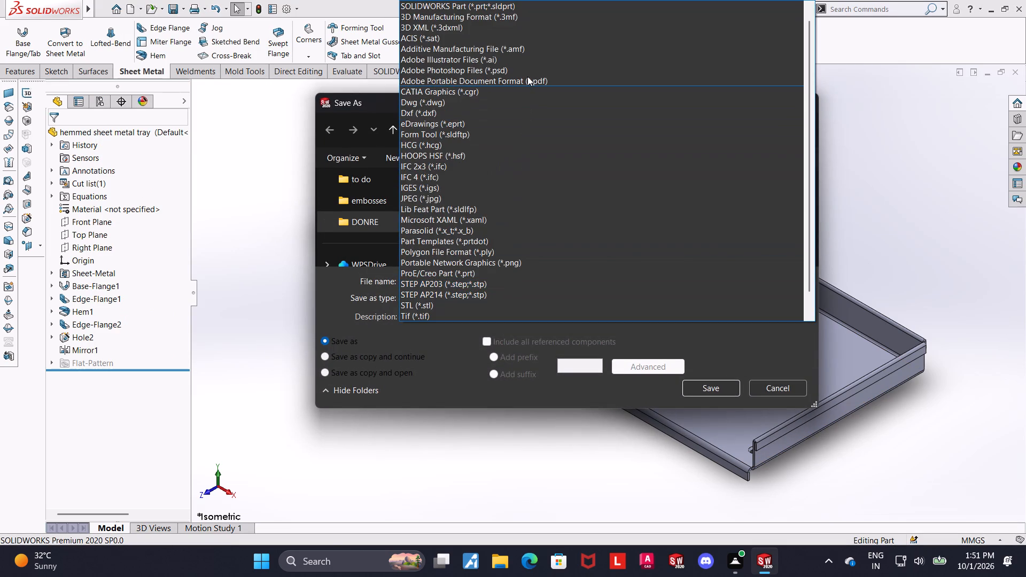
left_click(726, 418)
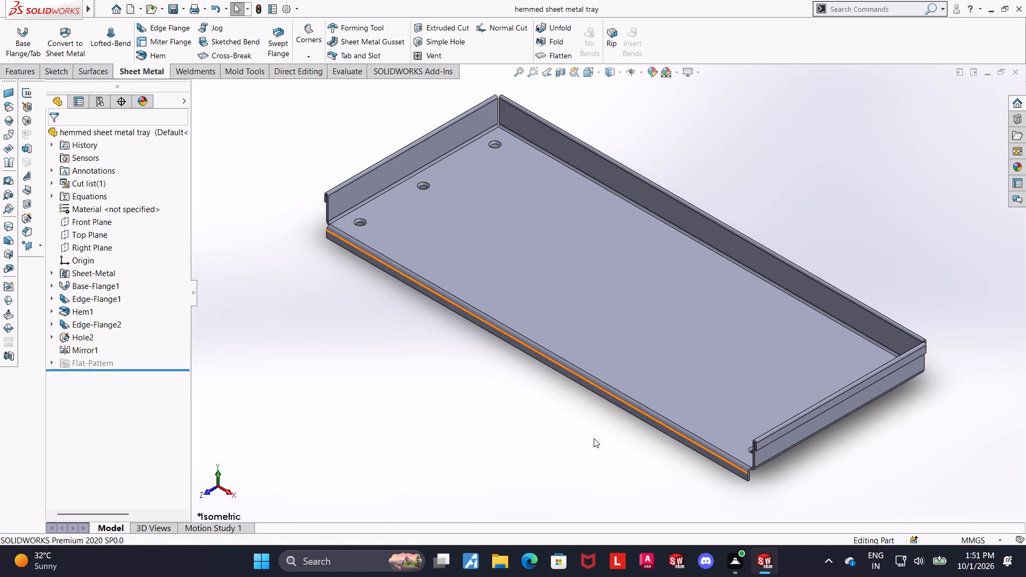
Flatten the tray into its flat pattern and orient it normal to the large flat face.
left_click(584, 69)
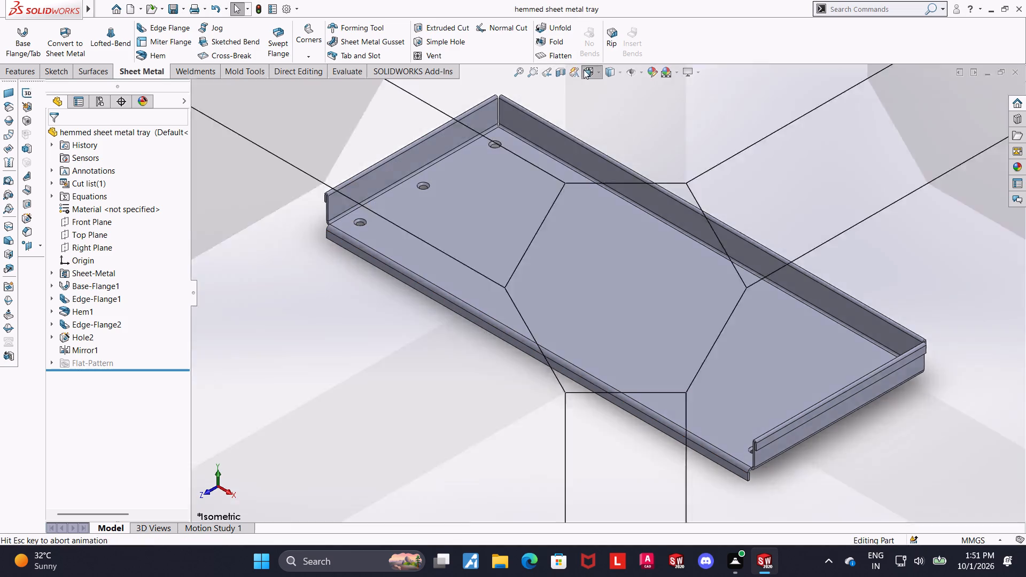
left_click(473, 261)
middle_click_drag(510, 494, 685, 364)
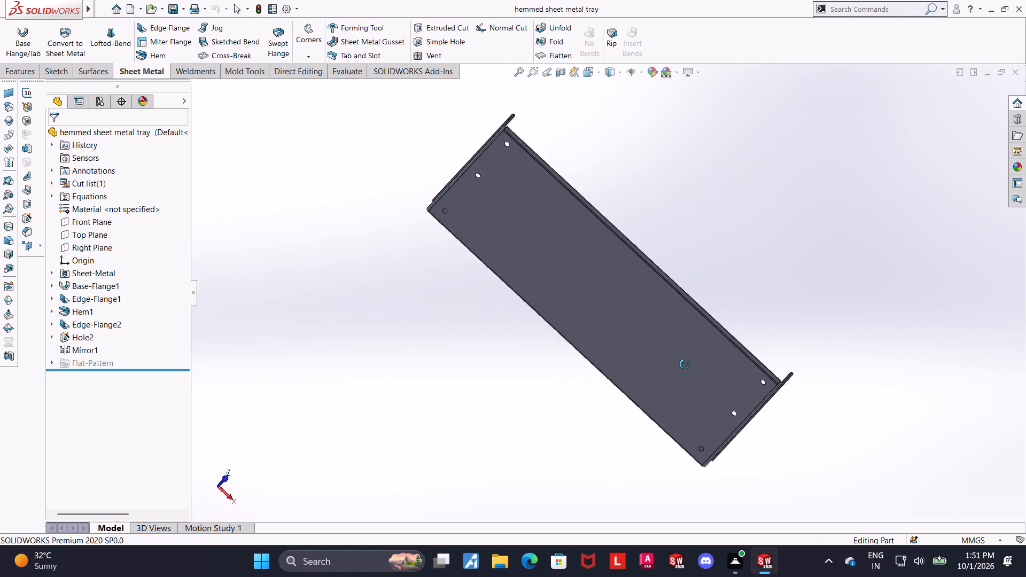
middle_click_drag(685, 364, 700, 519)
middle_click_drag(781, 199, 727, 314)
middle_click_drag(737, 225, 737, 321)
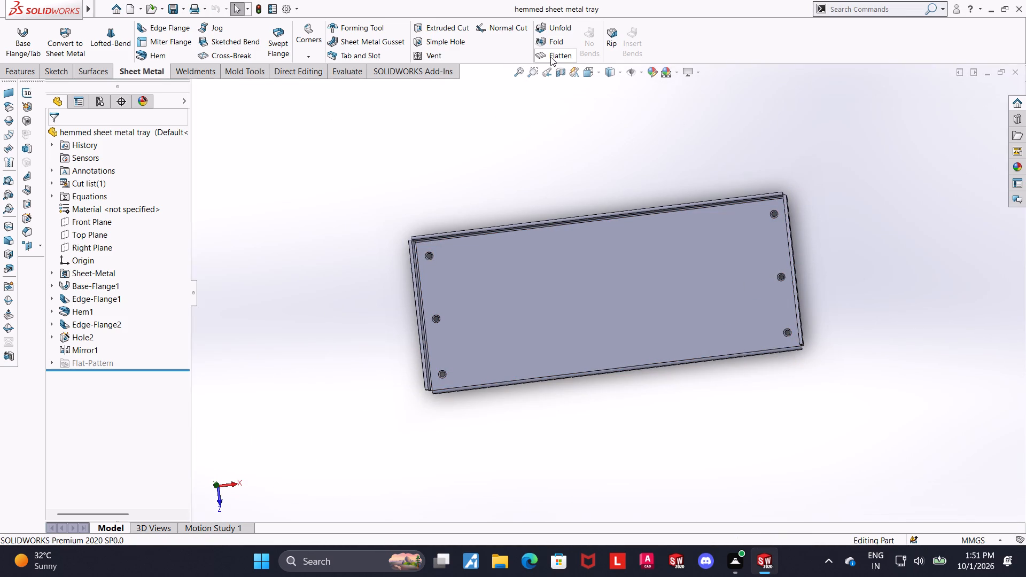
left_click(550, 57)
right_click(605, 290)
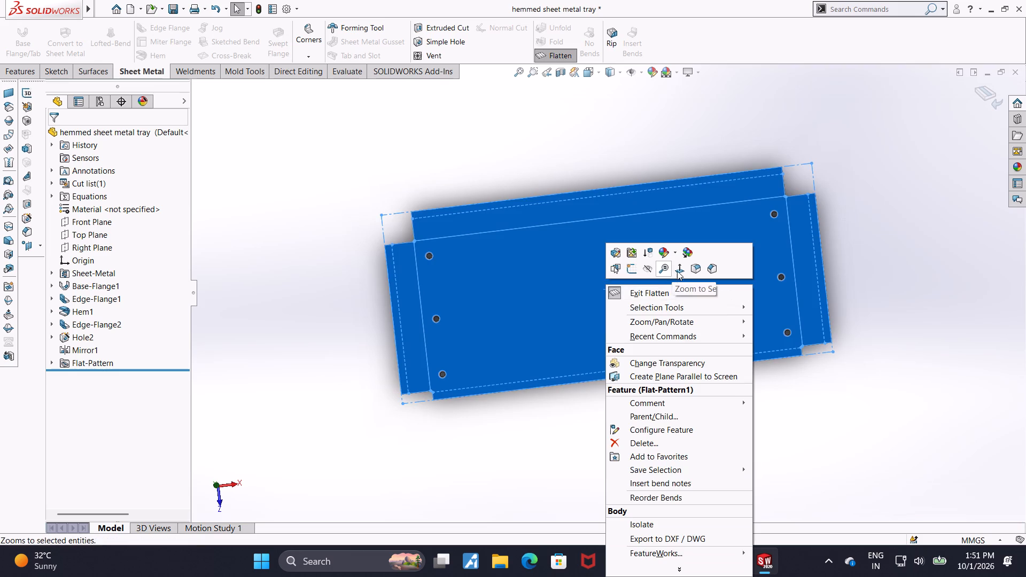
left_click(678, 271)
left_click(931, 313)
Start a DXF/DWG export of the flat pattern, saving it as a Dwg file named "hemmed sheet metal tray" in Downloads.
right_click(645, 280)
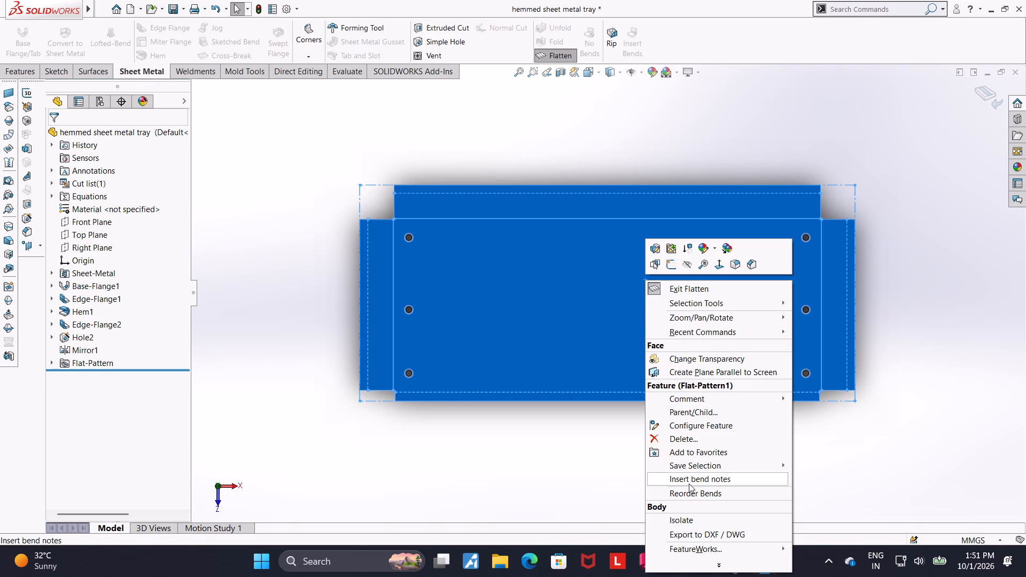
left_click(697, 533)
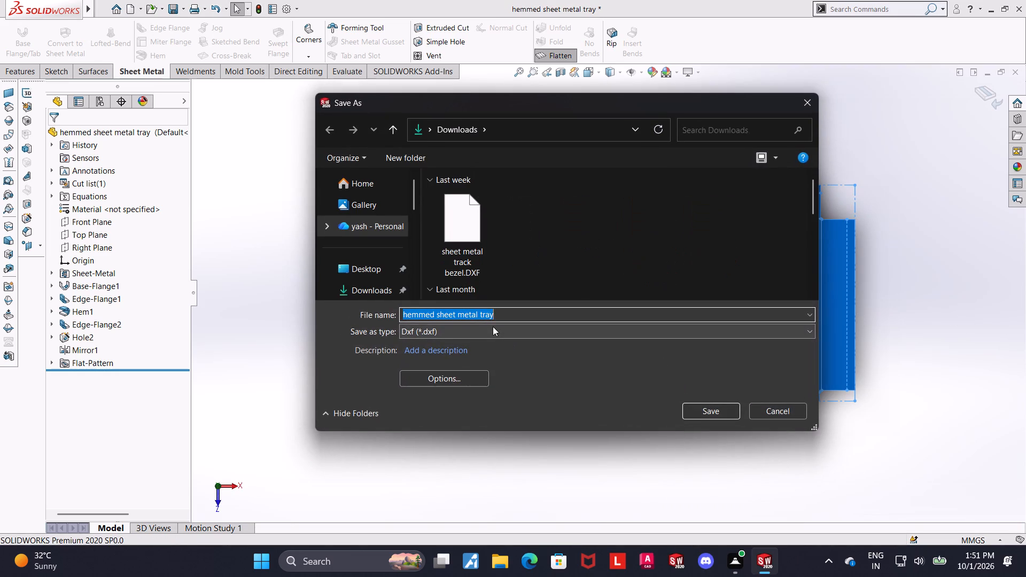
left_click(493, 326)
left_click(473, 362)
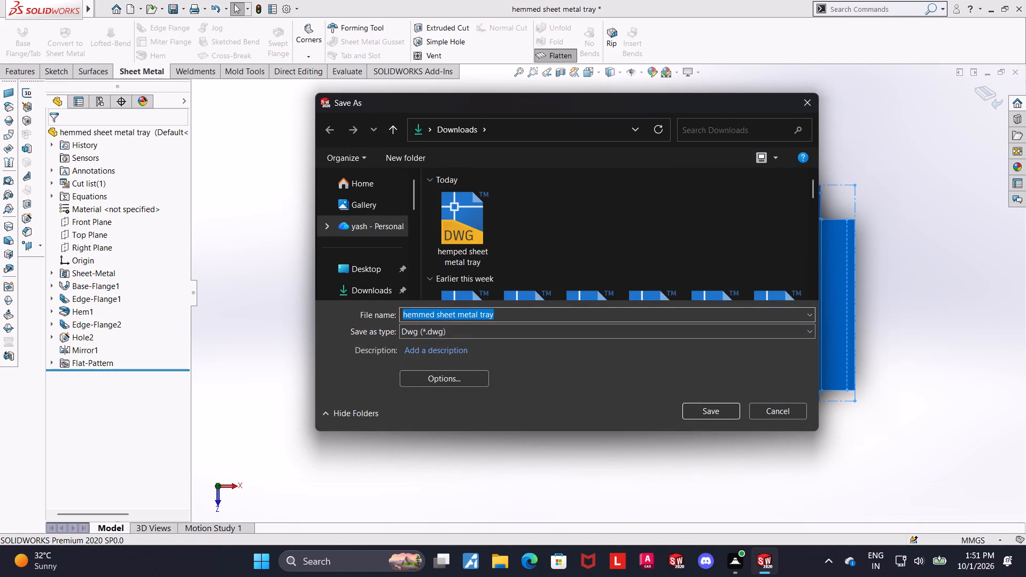
left_click(708, 405)
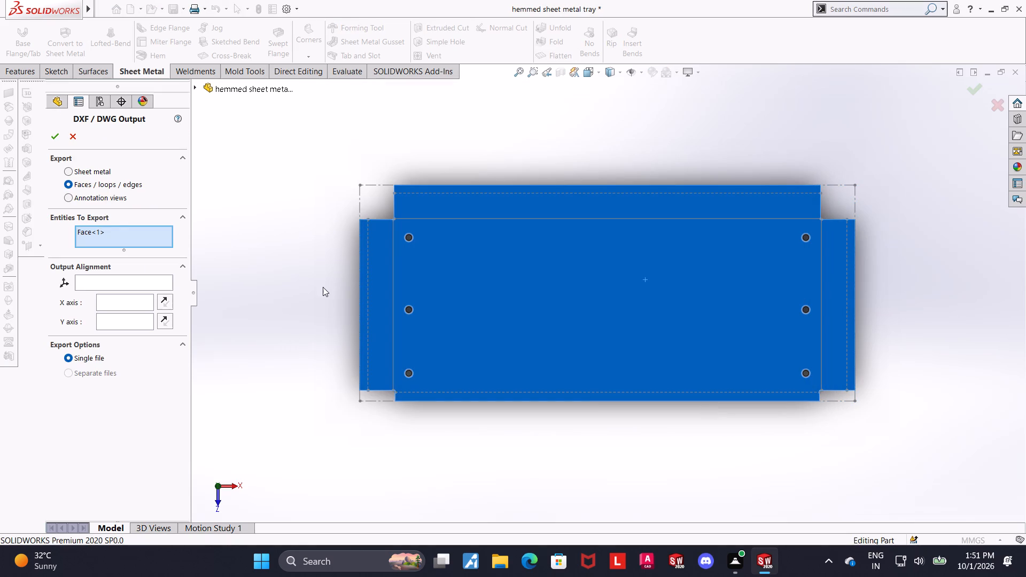
Export it as sheet metal with geometry, hidden edges, bend lines, sketches and bounding box, and save the cleaned-up DWG output.
left_click(68, 172)
left_click(72, 241)
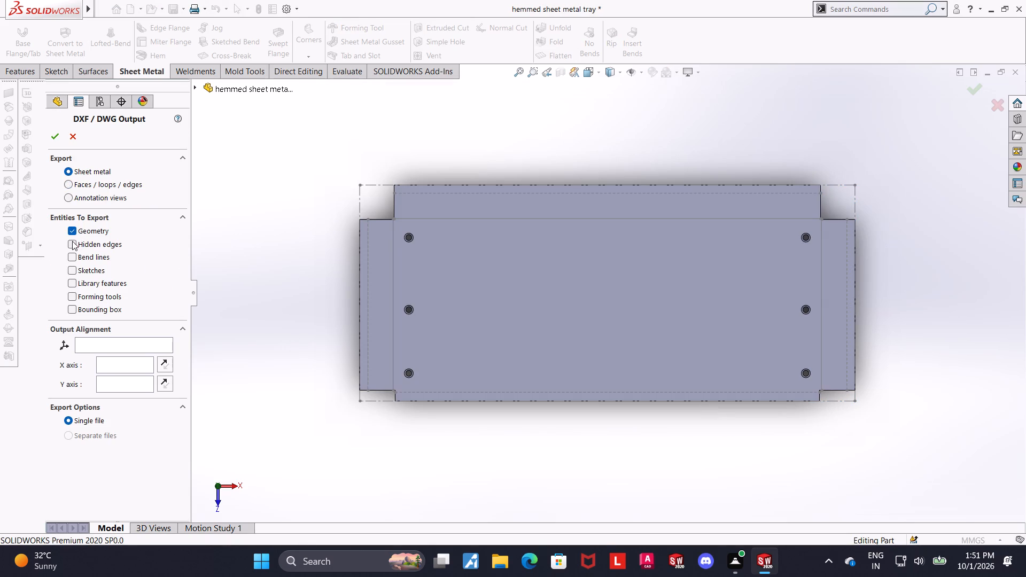
left_click(72, 256)
left_click(75, 271)
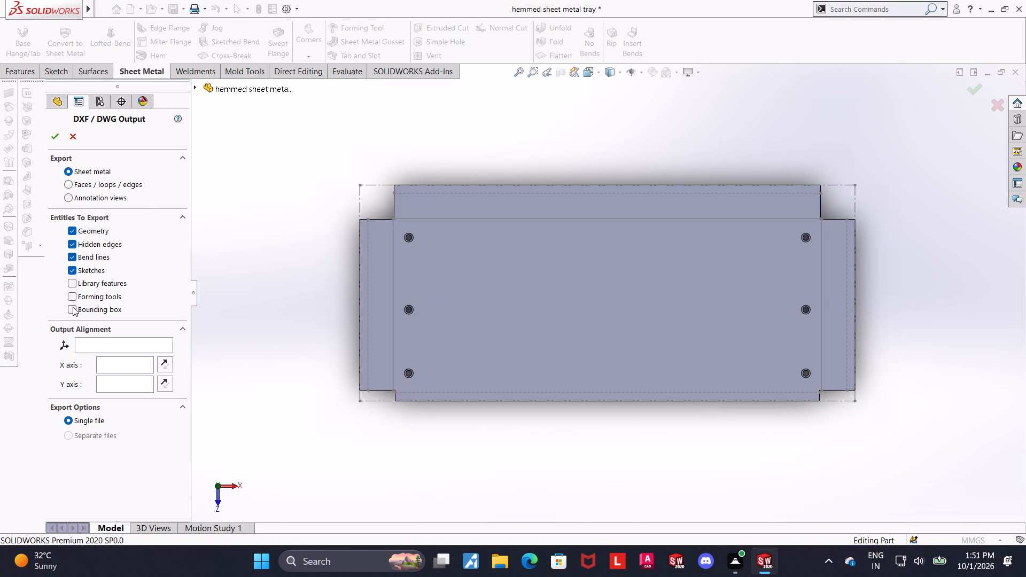
left_click(73, 306)
left_click(48, 138)
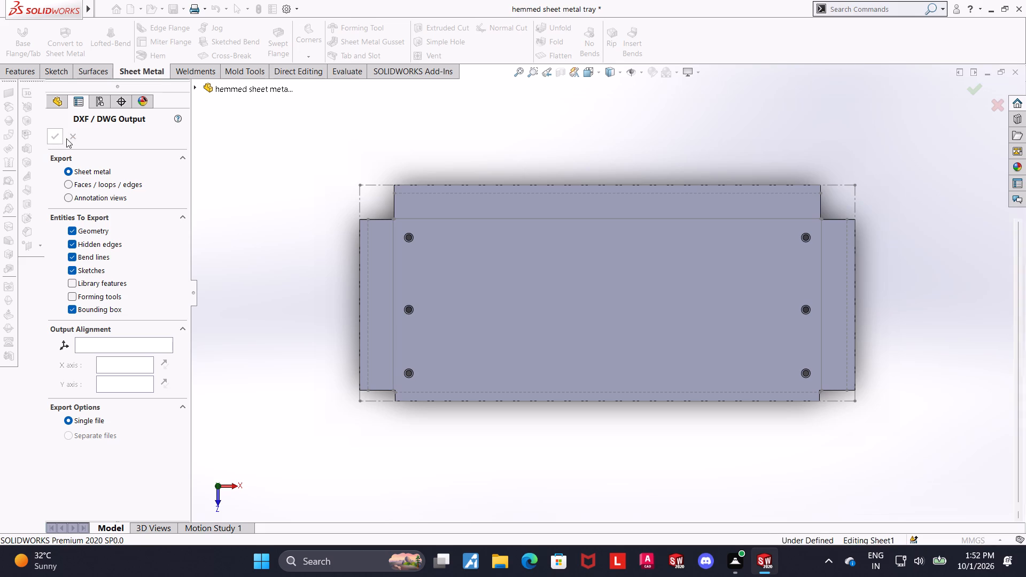
left_click(613, 441)
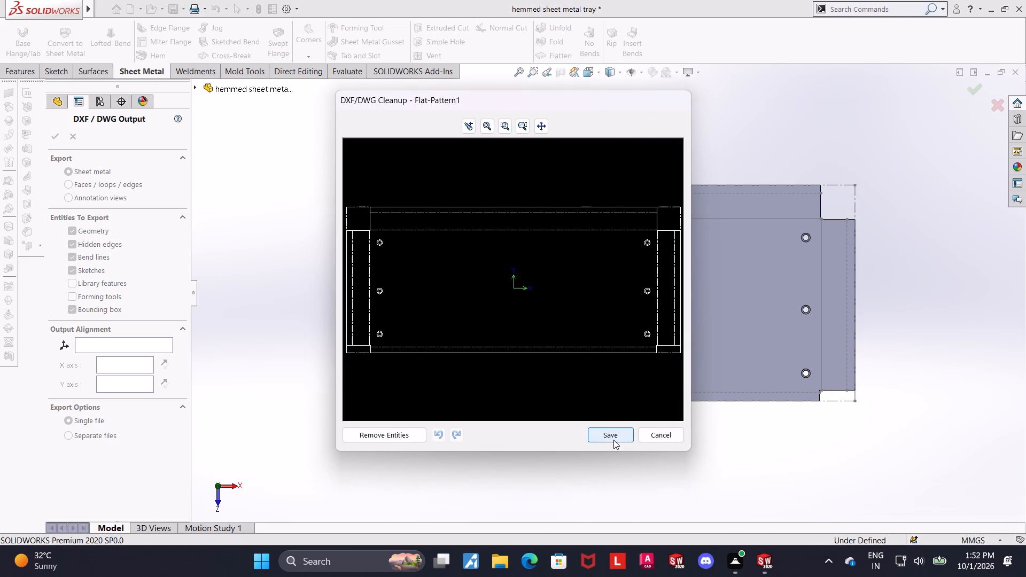
left_click(613, 435)
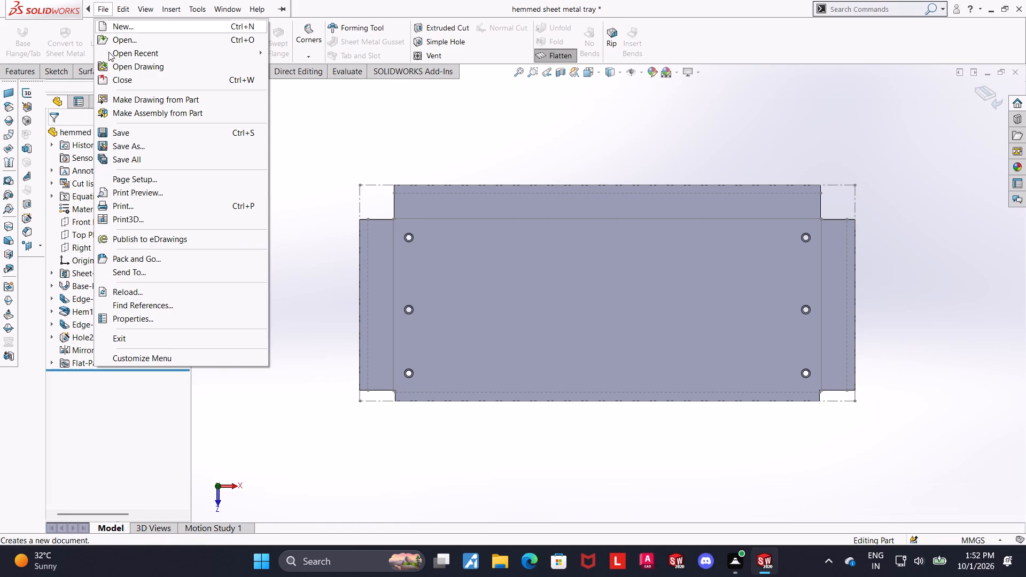
Save a PDF of the flattened tray named "hemmed sheet metal tray flat" in the Downloads folder.
left_click(125, 144)
left_click(453, 300)
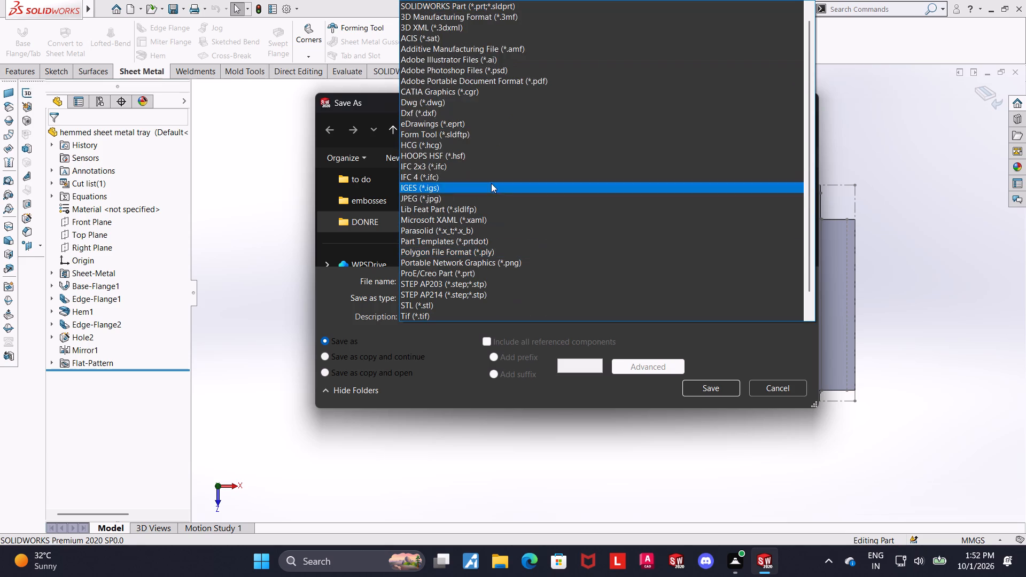
left_click(514, 84)
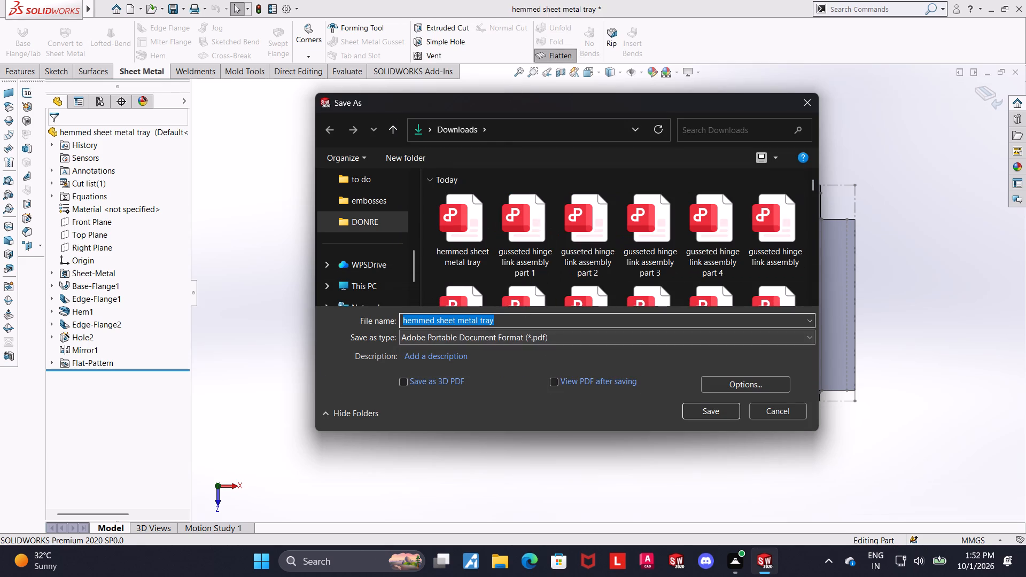
left_click(524, 318)
key("space")
type("flat")
left_click(702, 411)
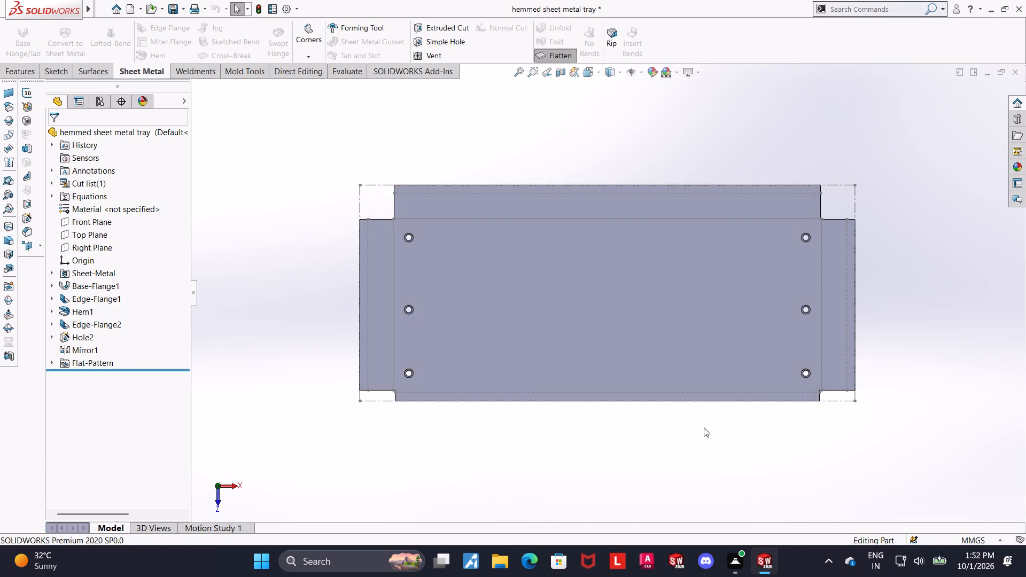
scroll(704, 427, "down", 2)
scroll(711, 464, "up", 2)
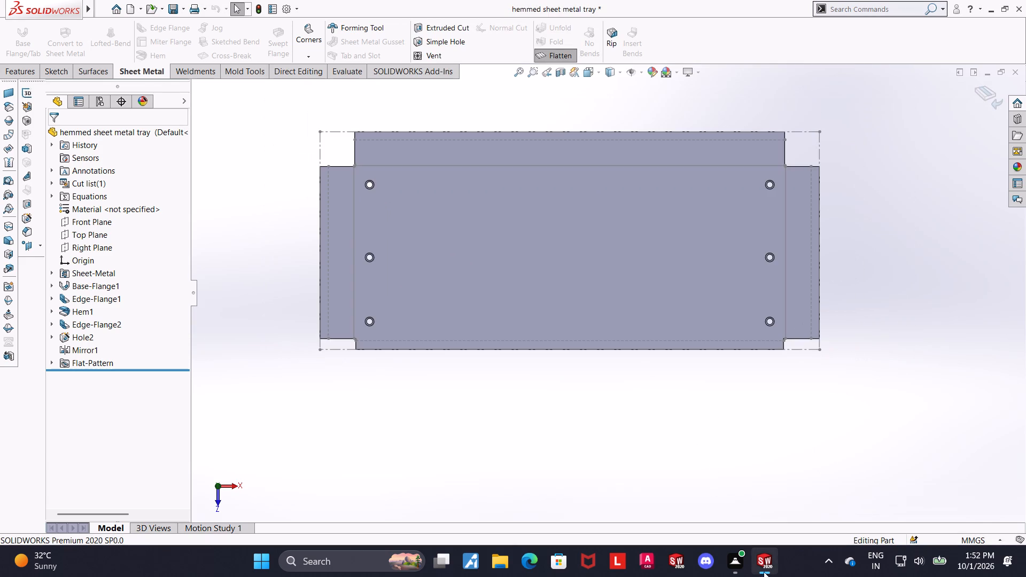